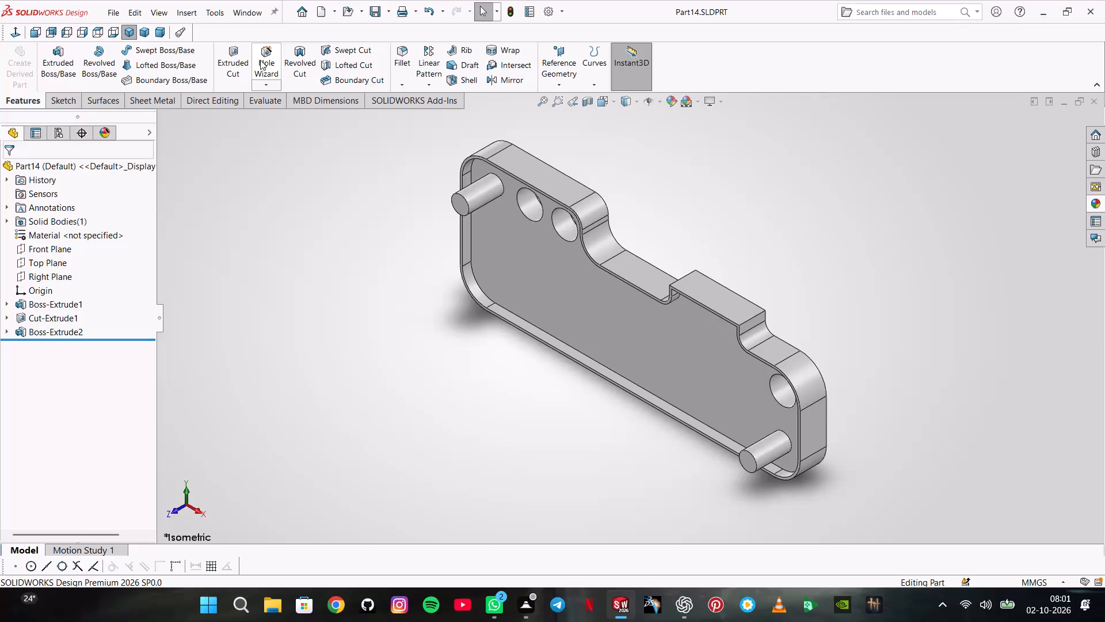
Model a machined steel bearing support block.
Create a new part document.
{"action": "left_click", "coordinate": [113, 9]}
{"action": "left_click", "coordinate": [124, 37]}
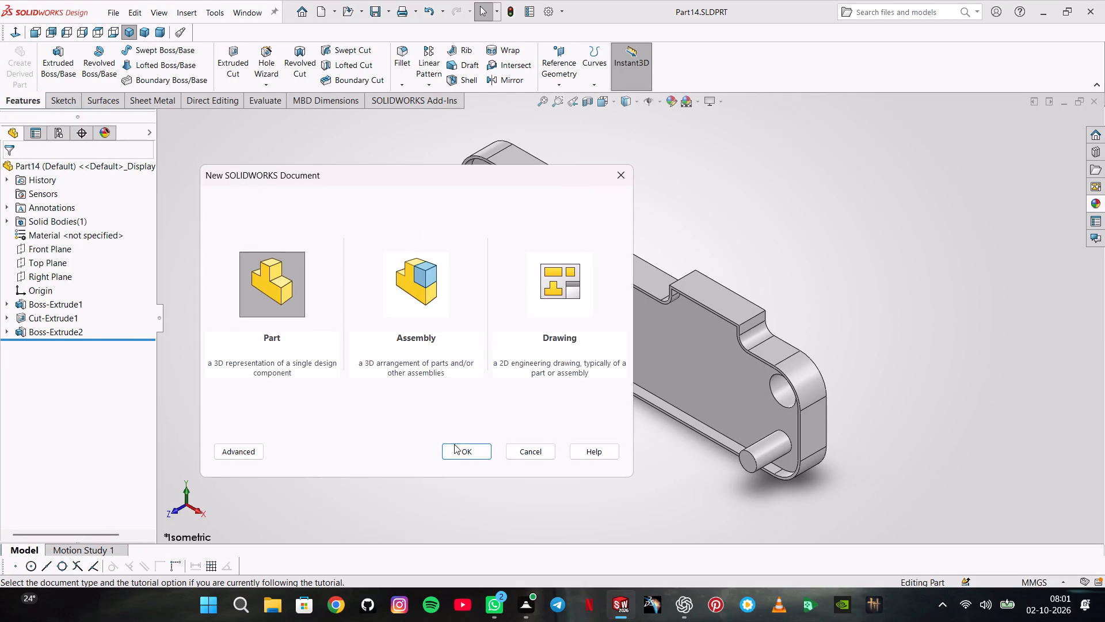
{"action": "left_click", "coordinate": [455, 444]}
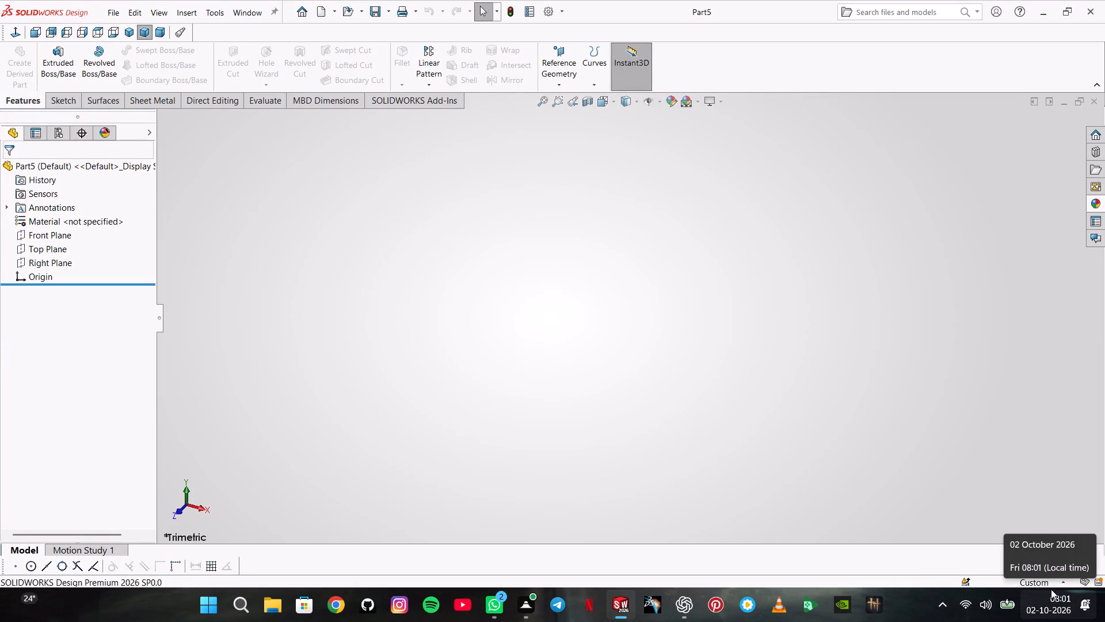
Set the document units to MMGS (millimeter, gram, second).
{"action": "left_click", "coordinate": [1051, 589]}
{"action": "left_click", "coordinate": [1051, 587]}
{"action": "left_click", "coordinate": [1051, 584]}
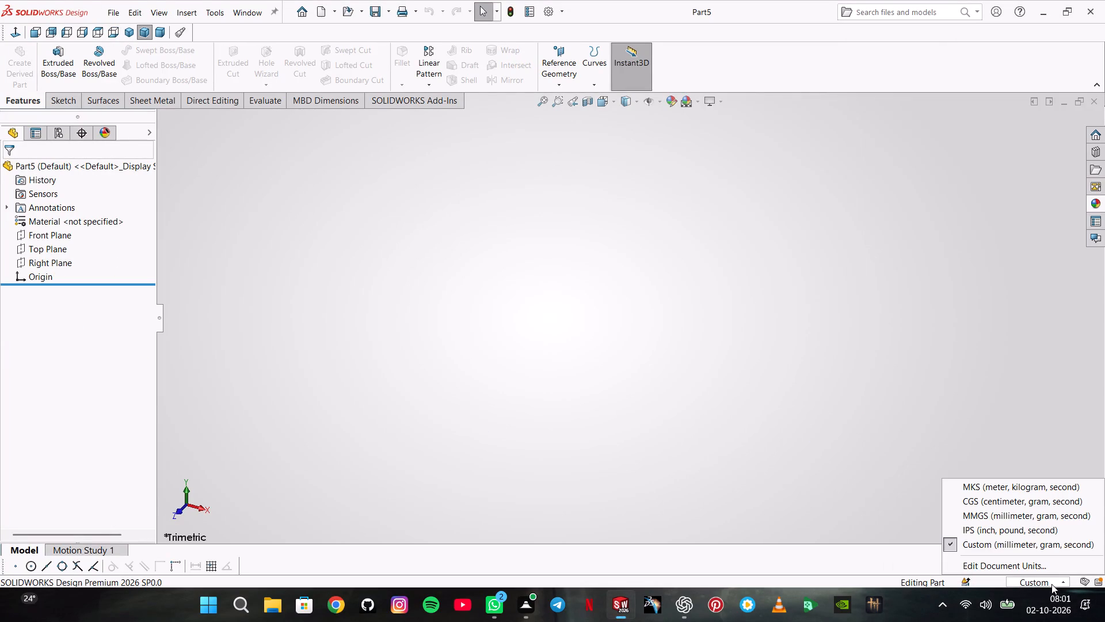
{"action": "left_click", "coordinate": [1038, 516]}
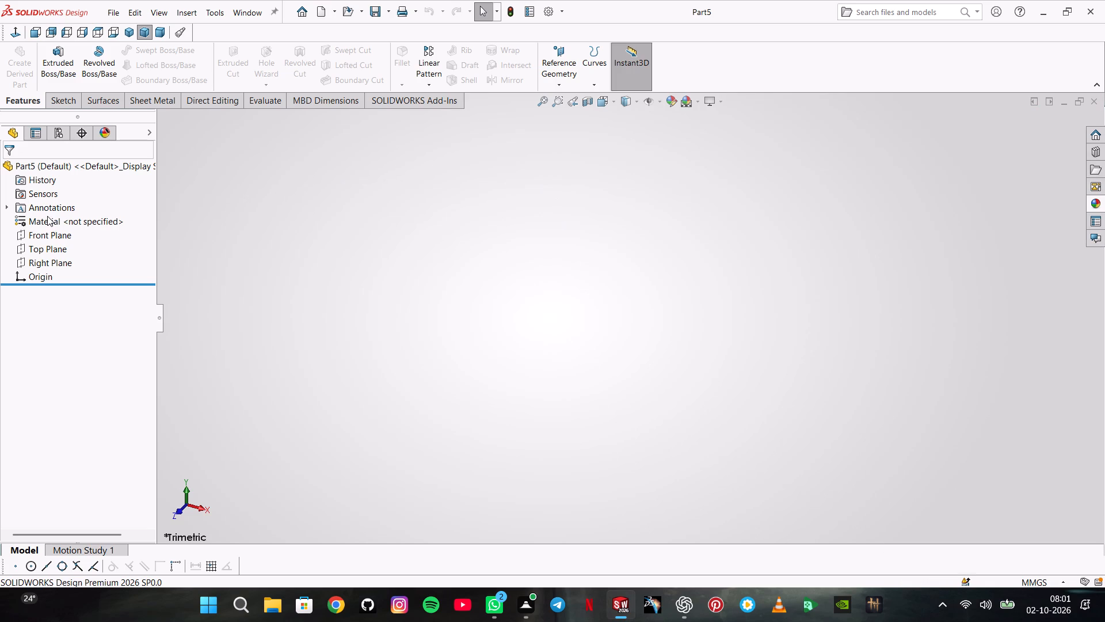
Start a sketch on the Top Plane and draw a center rectangle from the origin, about 136 mm wide.
{"action": "left_click", "coordinate": [56, 242]}
{"action": "left_click", "coordinate": [68, 229]}
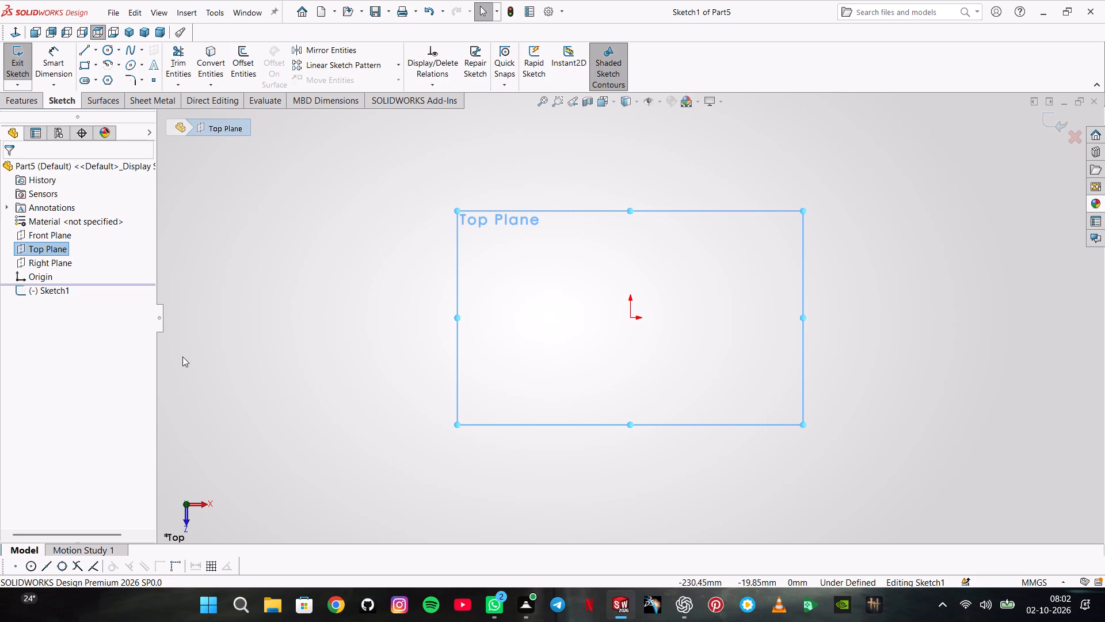
{"action": "left_click", "coordinate": [84, 71]}
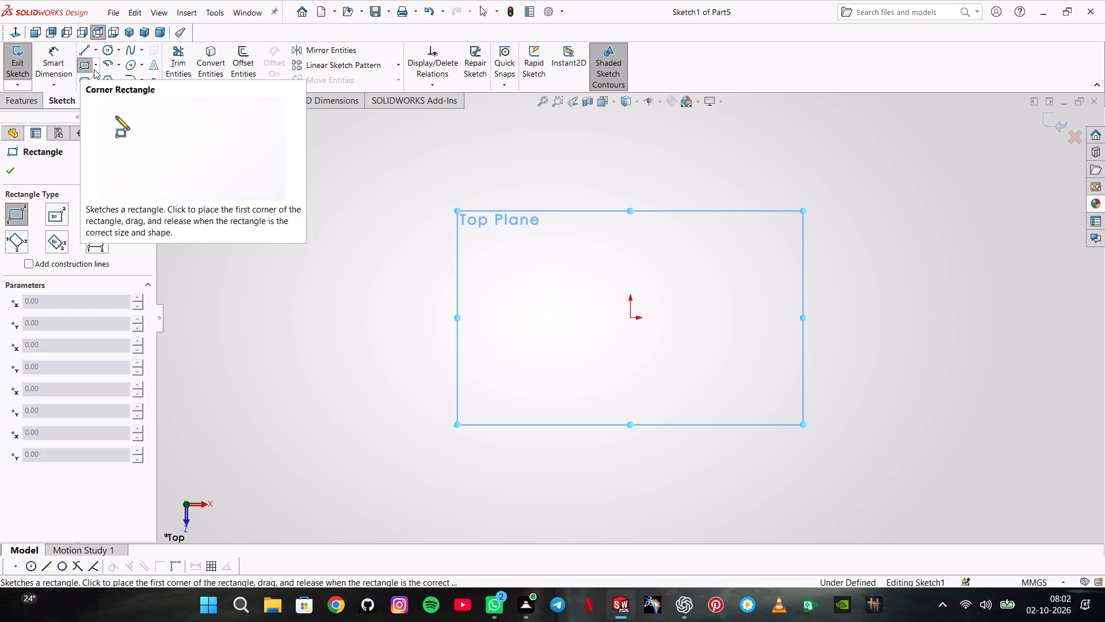
{"action": "left_click", "coordinate": [94, 69]}
{"action": "left_click", "coordinate": [90, 96]}
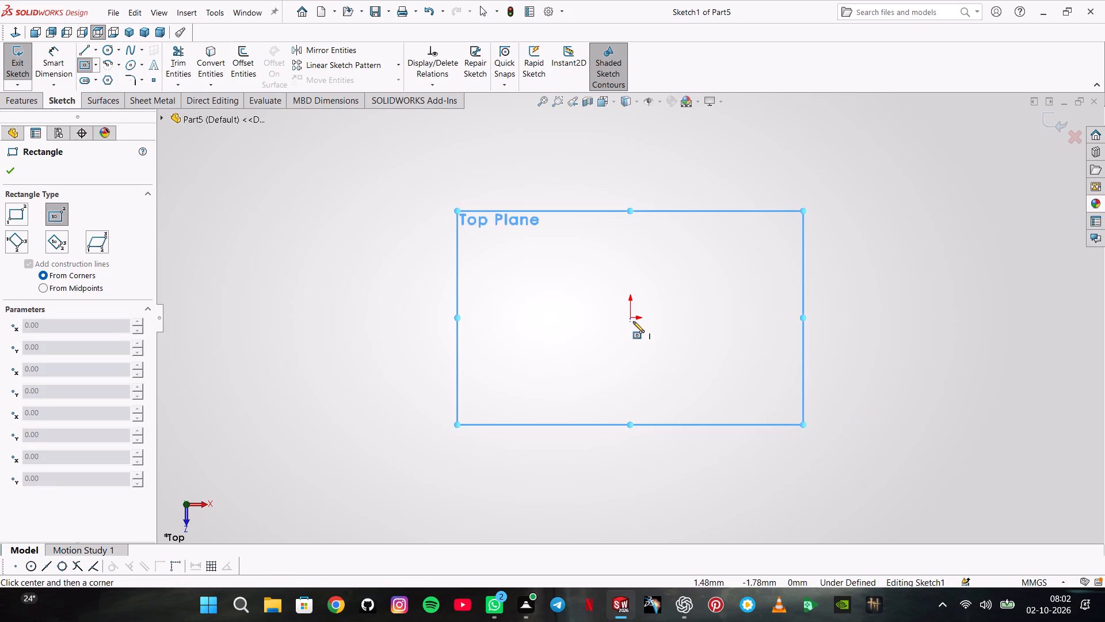
{"action": "left_click", "coordinate": [631, 319]}
{"action": "left_click", "coordinate": [762, 408]}
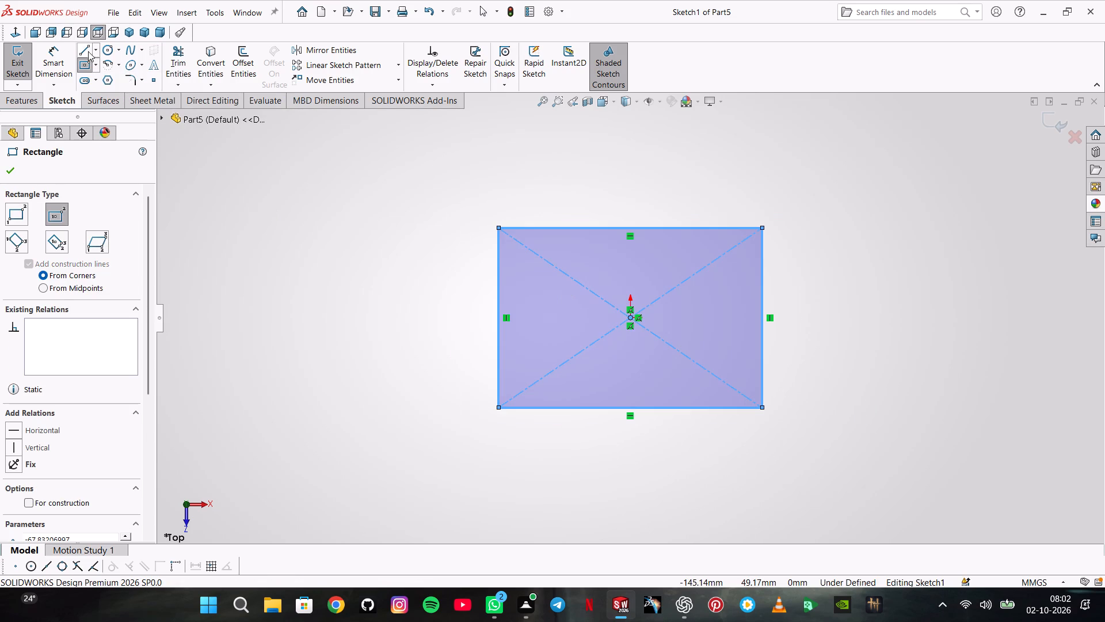
Dimension the rectangle's upper horizontal edge to 65 mm.
{"action": "left_click", "coordinate": [35, 59]}
{"action": "left_click", "coordinate": [654, 227]}
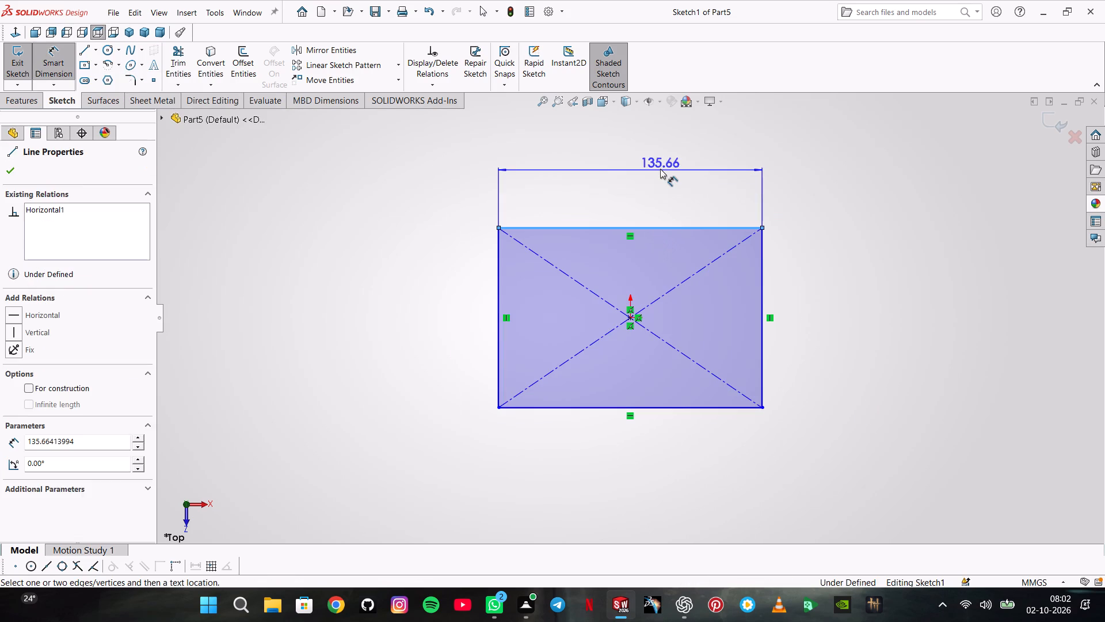
{"action": "left_click", "coordinate": [660, 169]}
{"action": "type", "text": "65"}
{"action": "key", "text": "Return"}
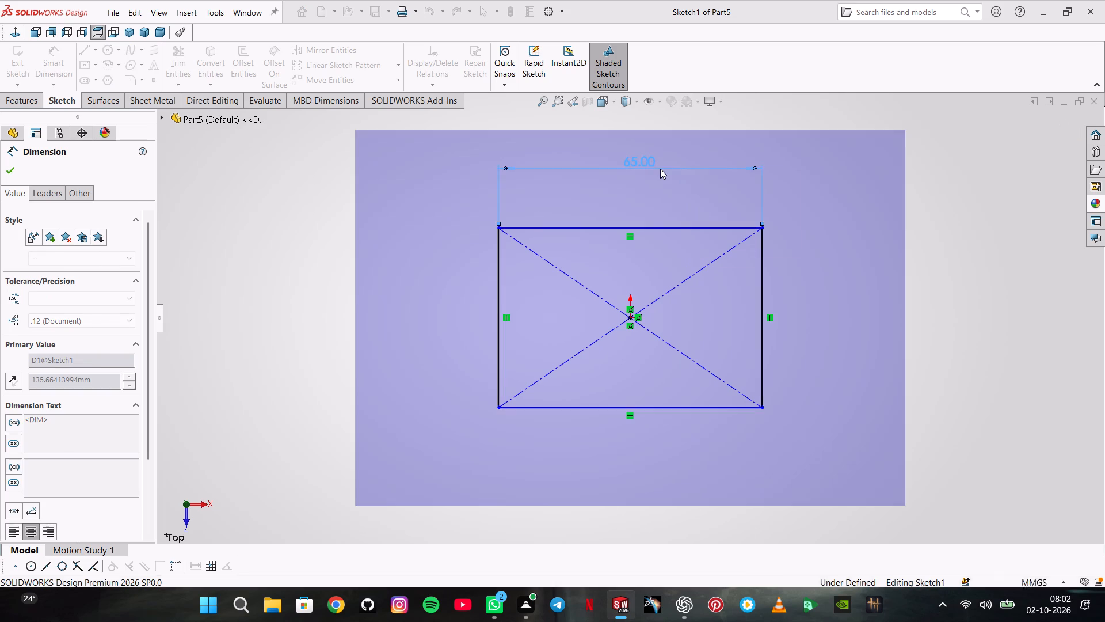
Replace the upper edge's dimension with a 65 mm width dimension between the rectangle's two vertical sides.
{"action": "left_click", "coordinate": [661, 167]}
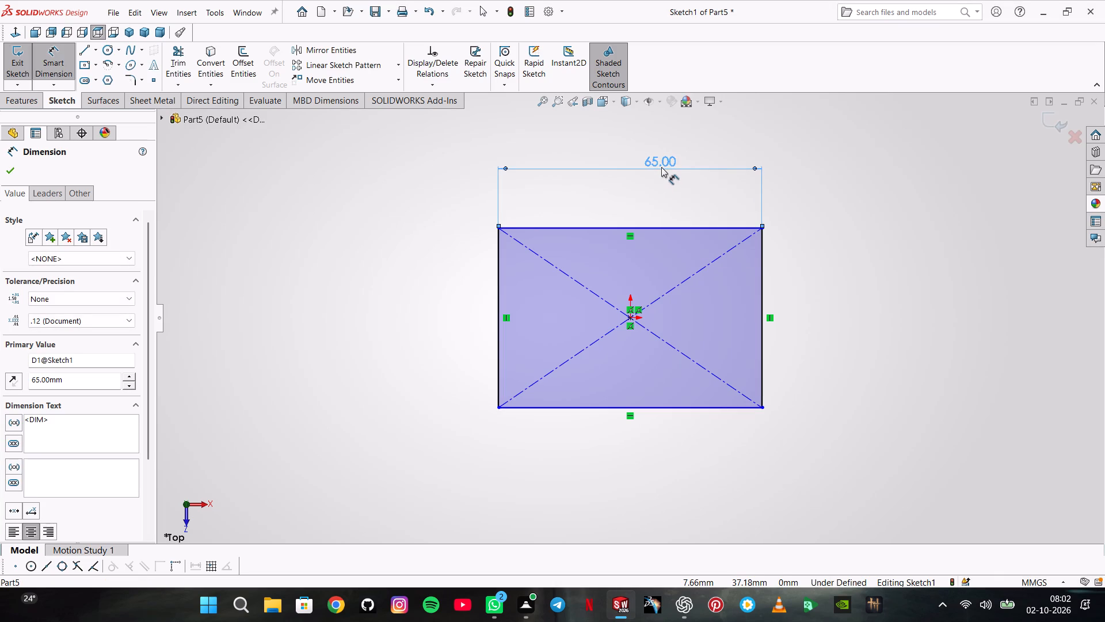
{"action": "key", "text": "Delete"}
{"action": "left_click", "coordinate": [496, 260]}
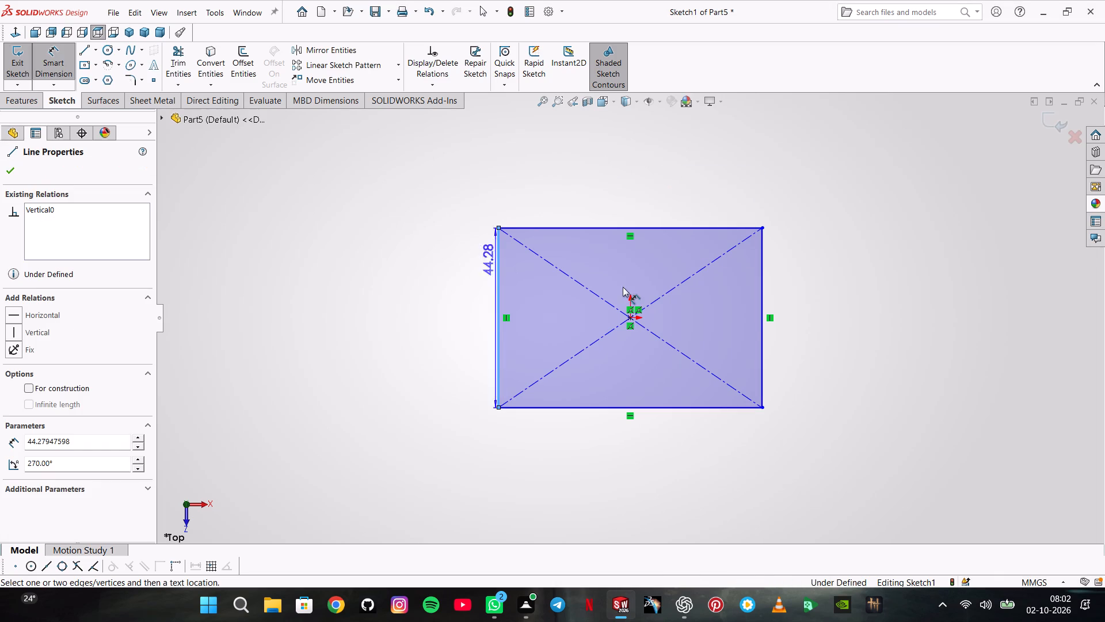
{"action": "left_click", "coordinate": [763, 316]}
{"action": "left_click", "coordinate": [665, 110]}
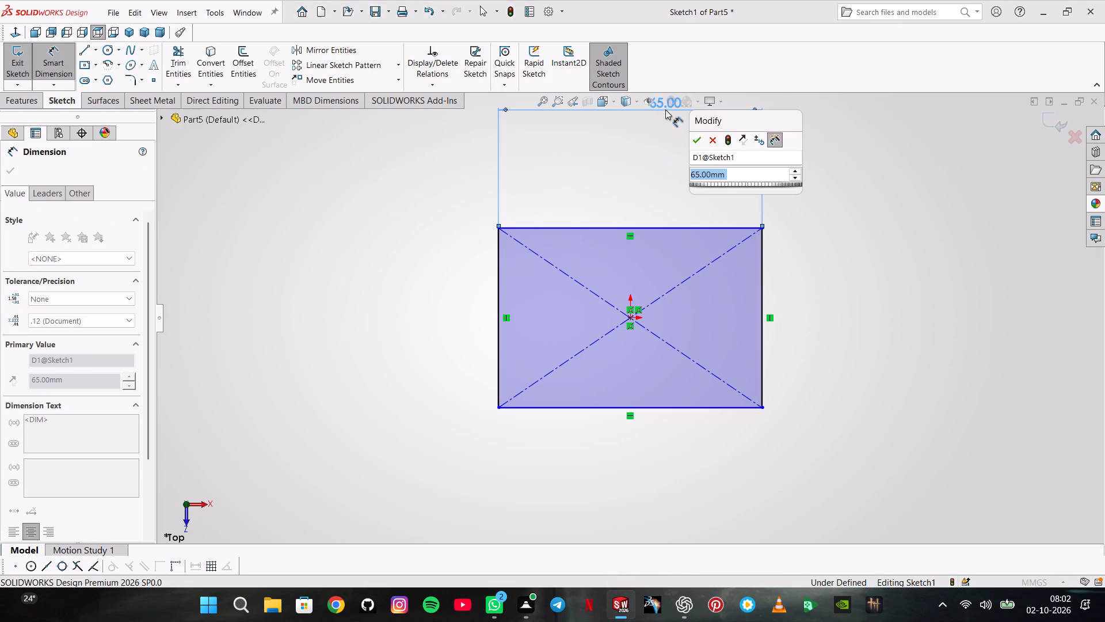
{"action": "left_click", "coordinate": [698, 143]}
Dimension the height between the rectangle's upper and lower edges to 41 mm.
{"action": "left_click", "coordinate": [608, 225]}
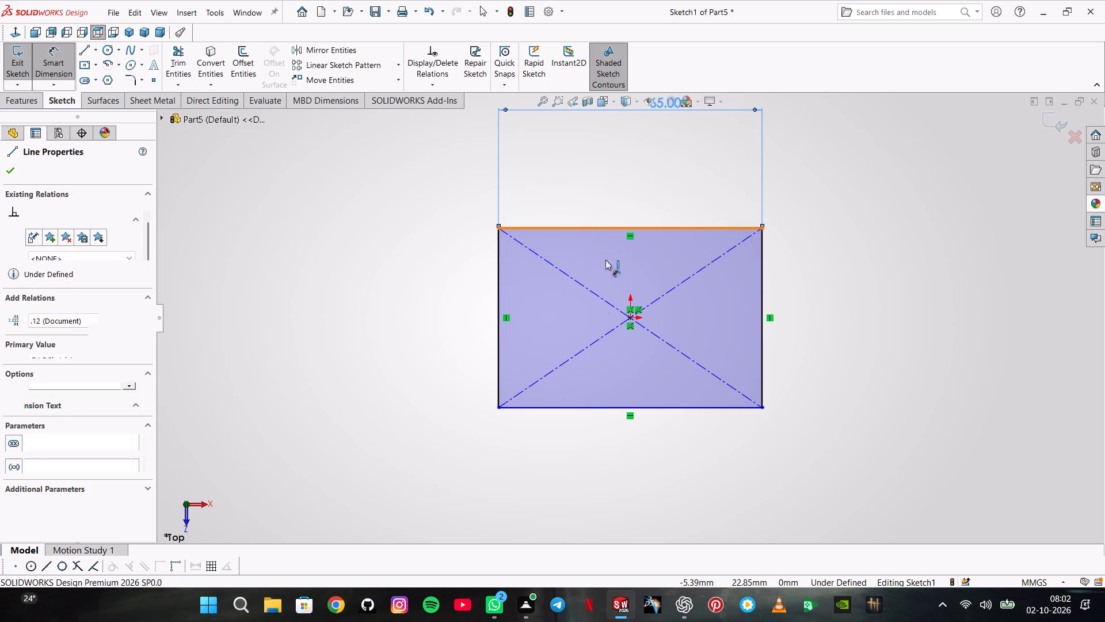
{"action": "left_click", "coordinate": [577, 405]}
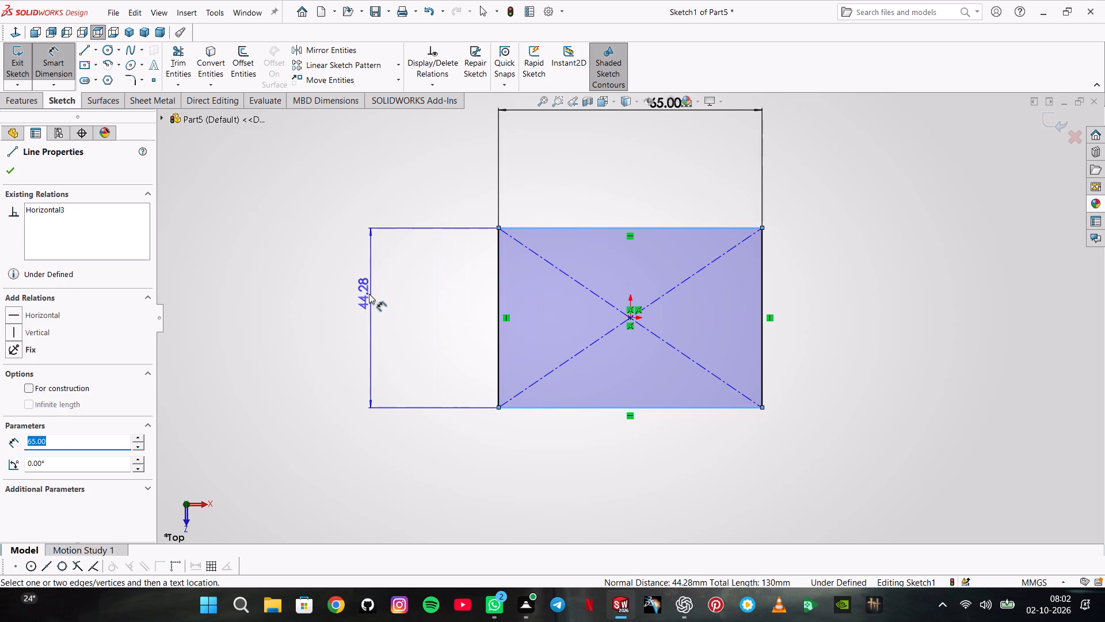
{"action": "left_click", "coordinate": [368, 294]}
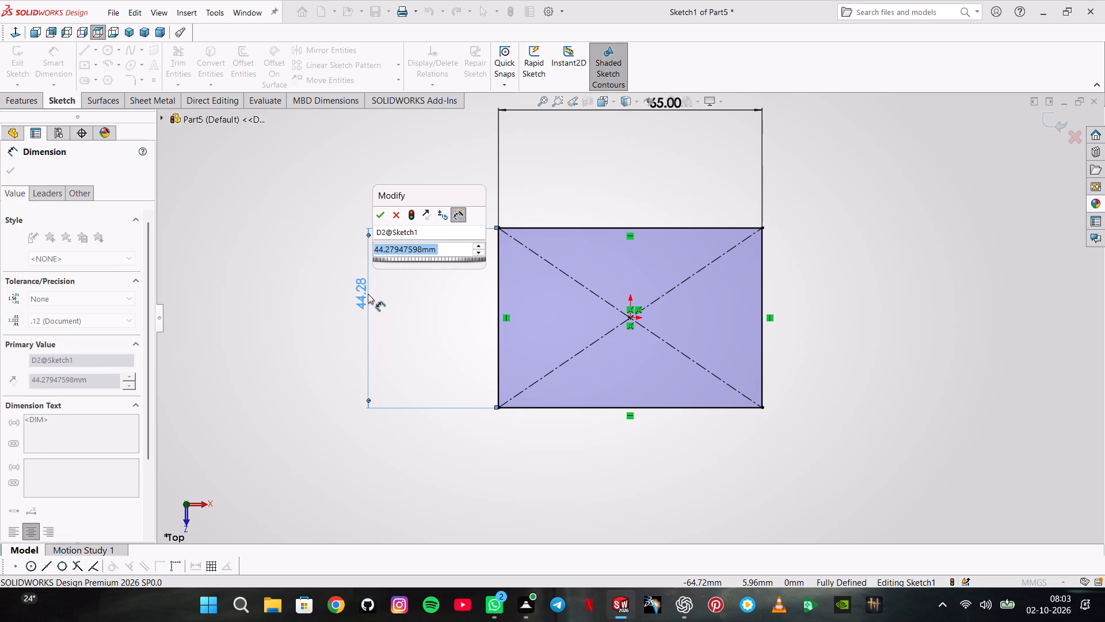
{"action": "type", "text": "41"}
{"action": "key", "text": "Return"}
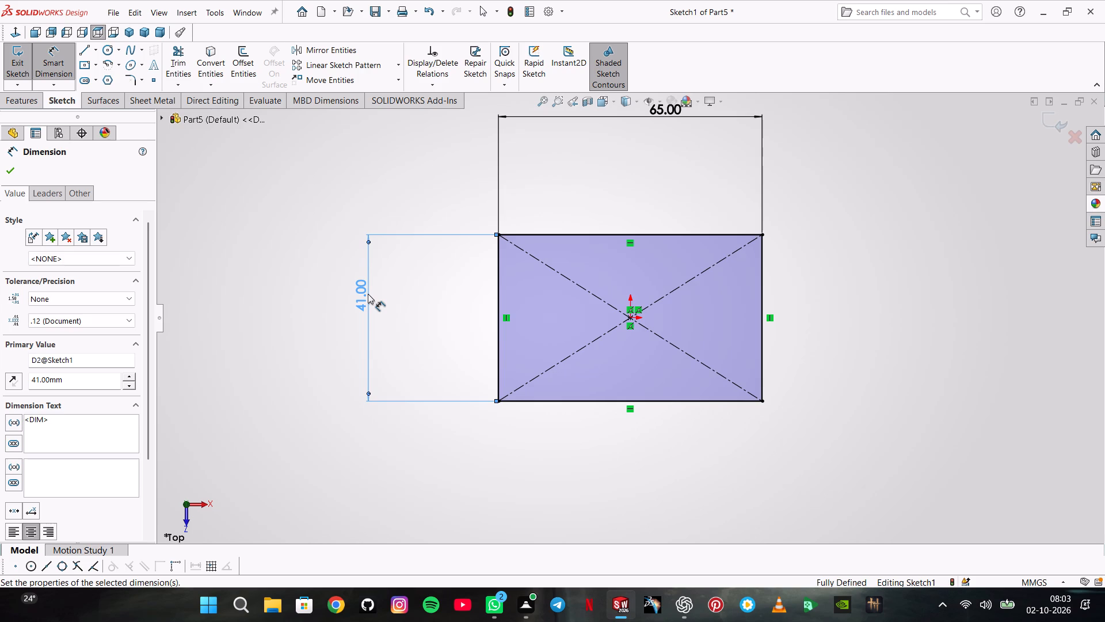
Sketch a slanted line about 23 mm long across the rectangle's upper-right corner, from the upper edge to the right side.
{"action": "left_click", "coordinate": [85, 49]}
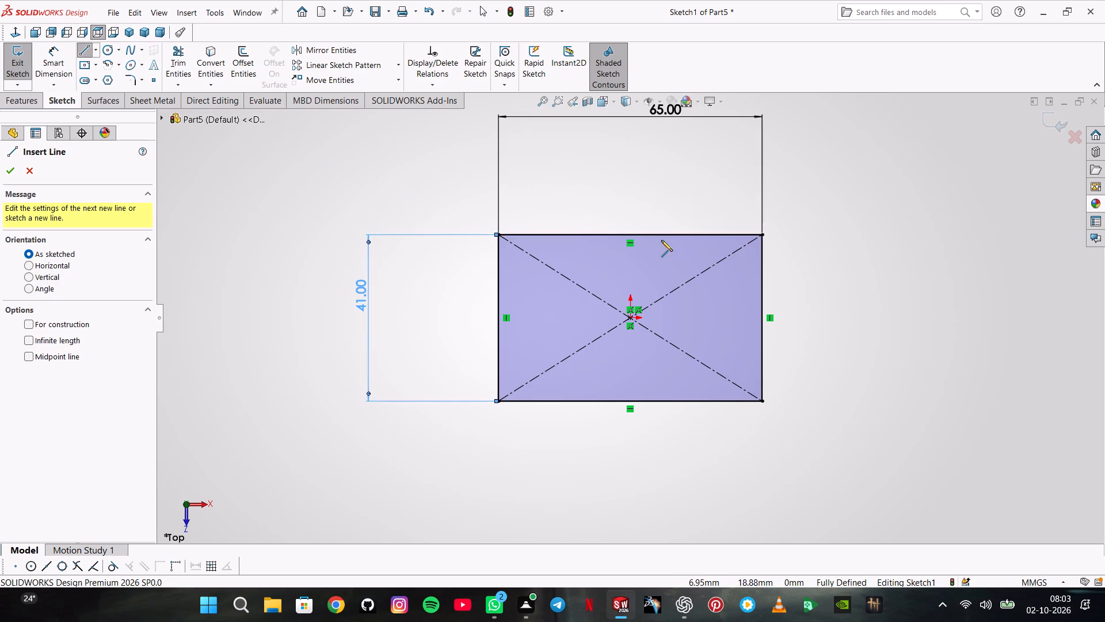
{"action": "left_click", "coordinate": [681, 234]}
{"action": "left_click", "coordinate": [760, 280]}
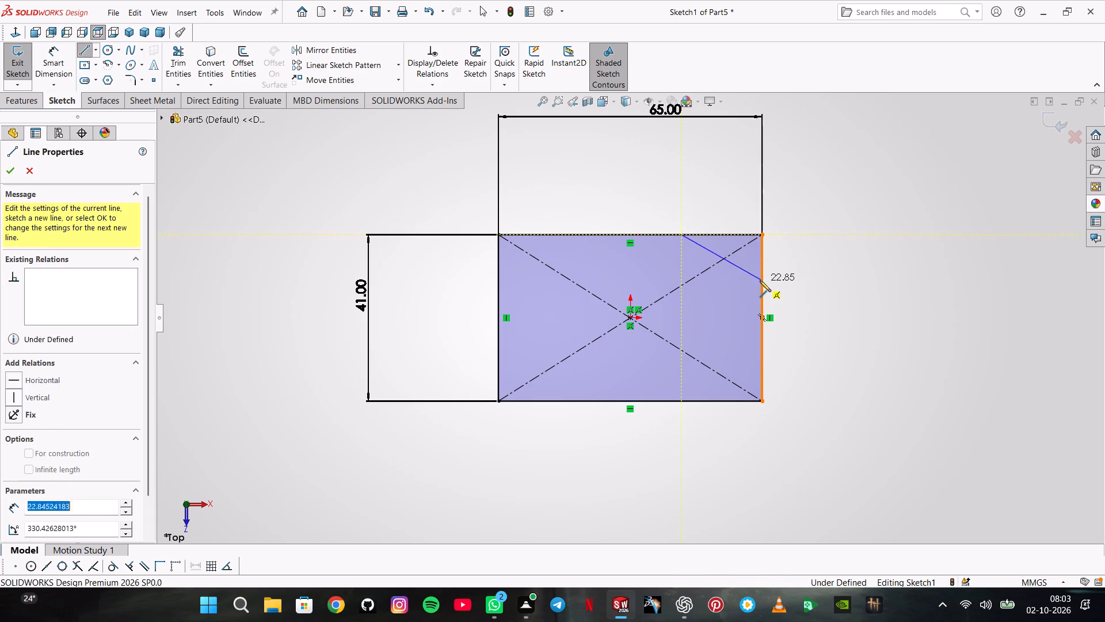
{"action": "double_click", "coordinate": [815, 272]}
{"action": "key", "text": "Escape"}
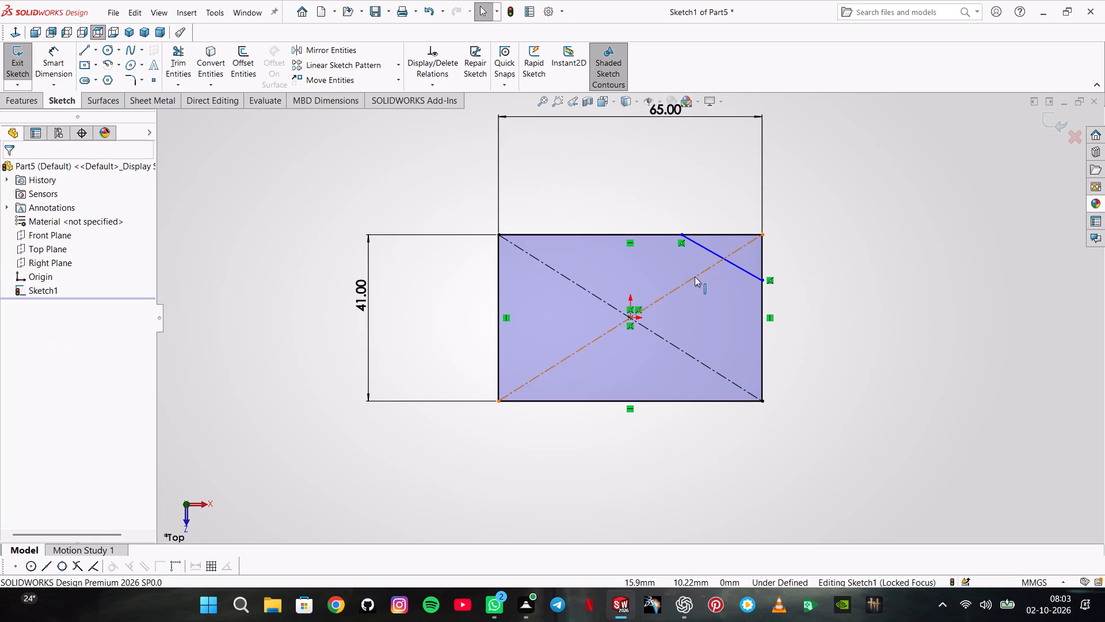
Delete both diagonal construction lines inside the rectangle.
{"action": "left_click", "coordinate": [696, 278]}
{"action": "key", "text": "Delete"}
{"action": "left_click", "coordinate": [656, 335]}
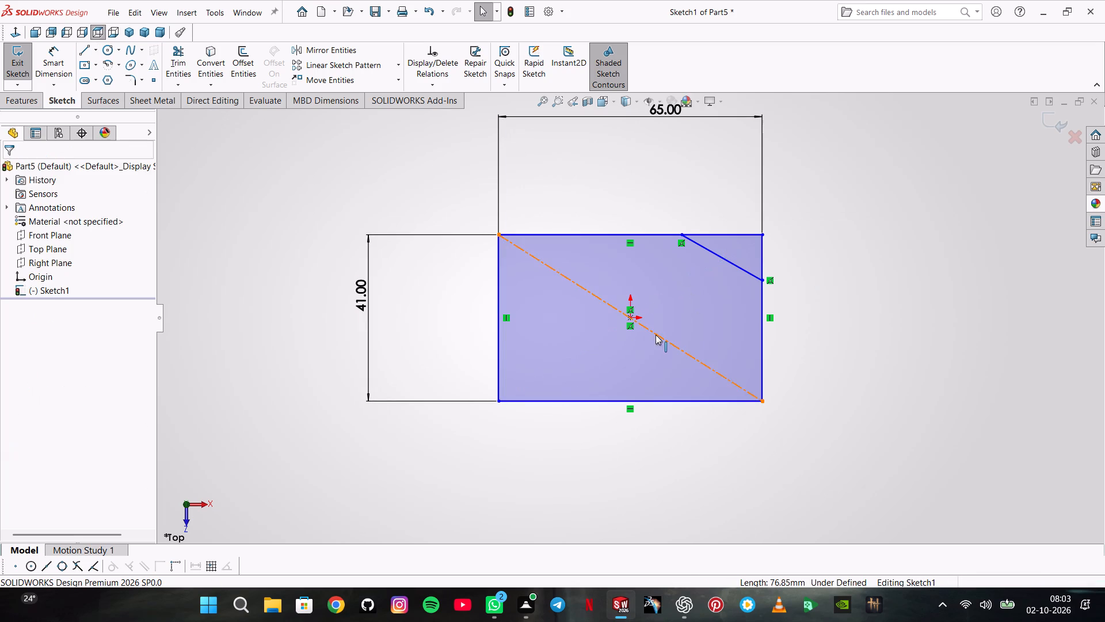
{"action": "key", "text": "Delete"}
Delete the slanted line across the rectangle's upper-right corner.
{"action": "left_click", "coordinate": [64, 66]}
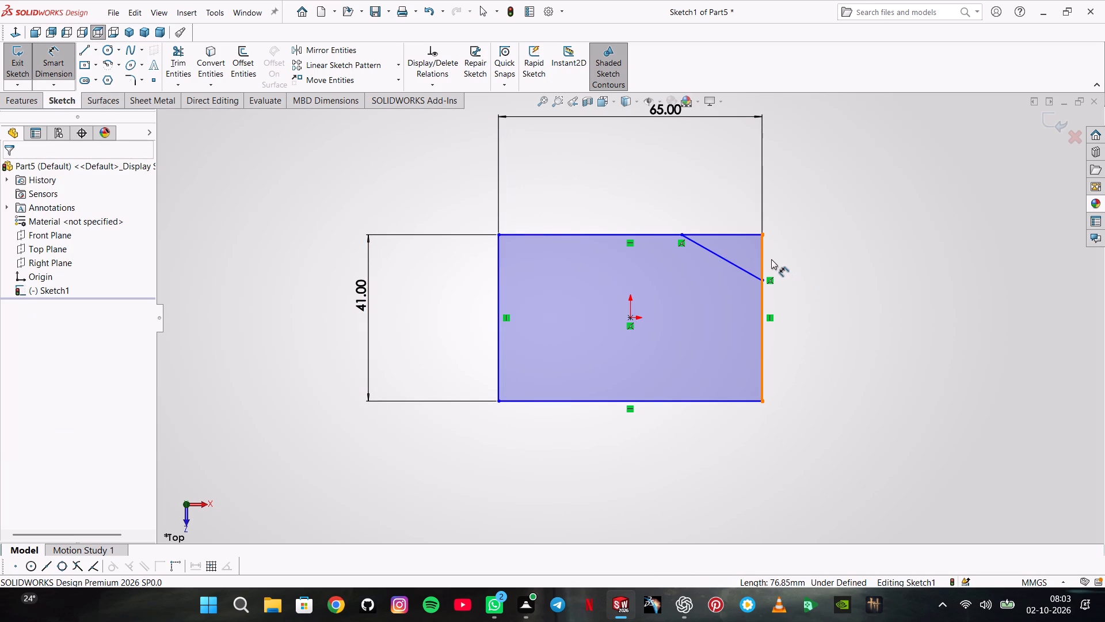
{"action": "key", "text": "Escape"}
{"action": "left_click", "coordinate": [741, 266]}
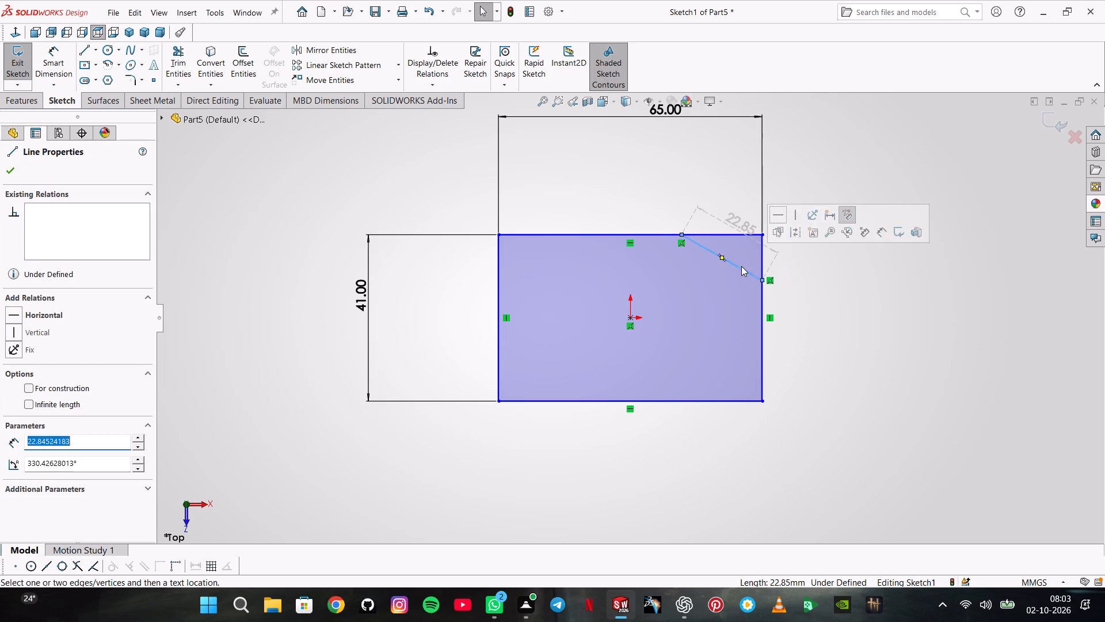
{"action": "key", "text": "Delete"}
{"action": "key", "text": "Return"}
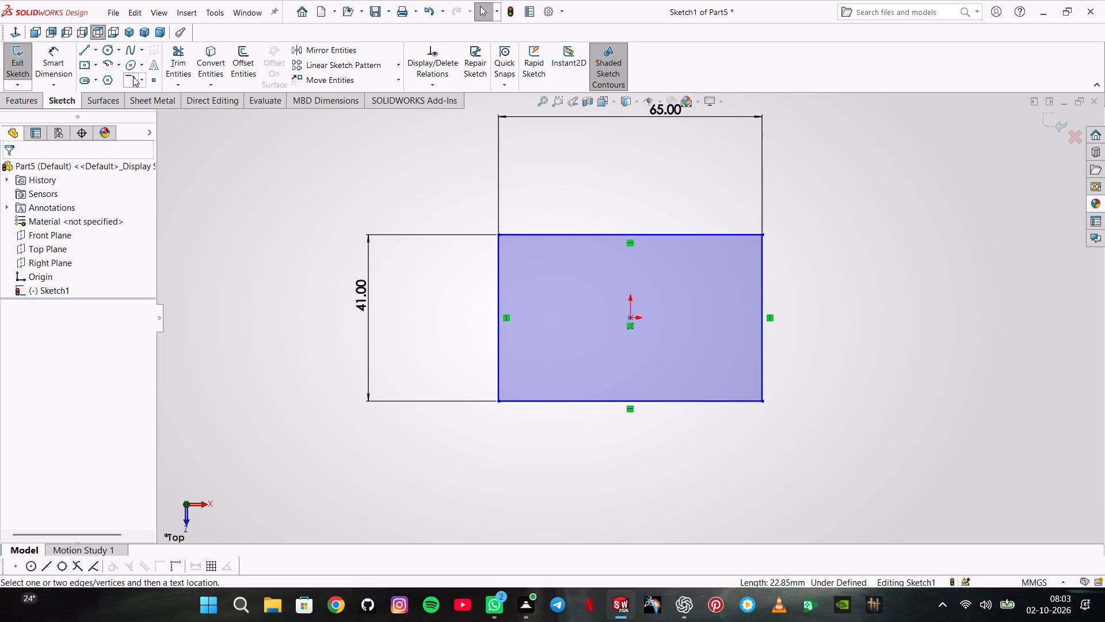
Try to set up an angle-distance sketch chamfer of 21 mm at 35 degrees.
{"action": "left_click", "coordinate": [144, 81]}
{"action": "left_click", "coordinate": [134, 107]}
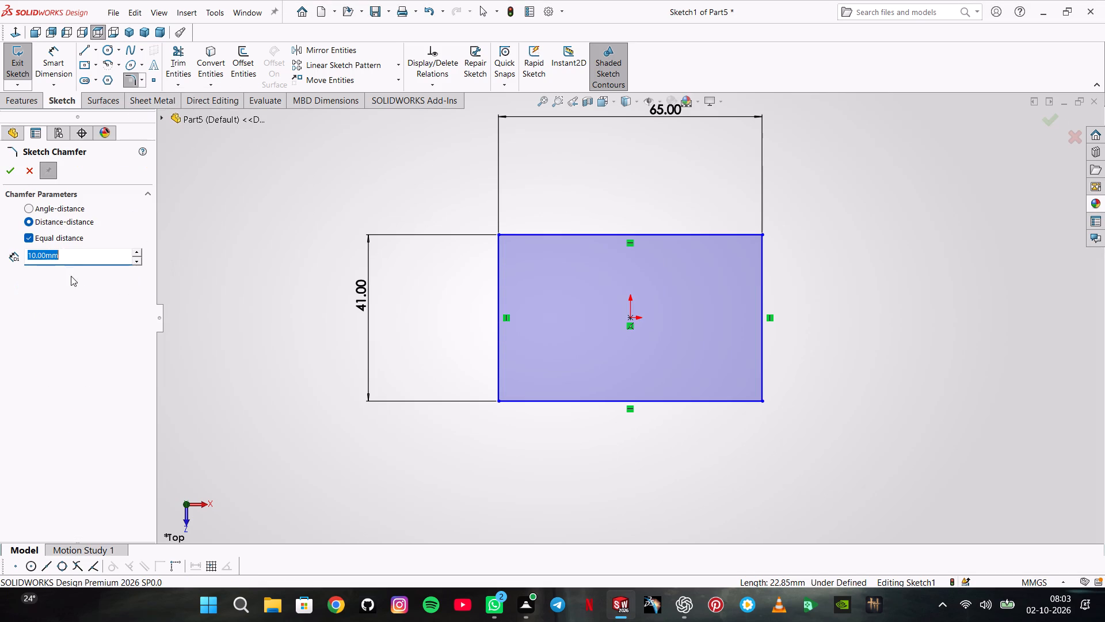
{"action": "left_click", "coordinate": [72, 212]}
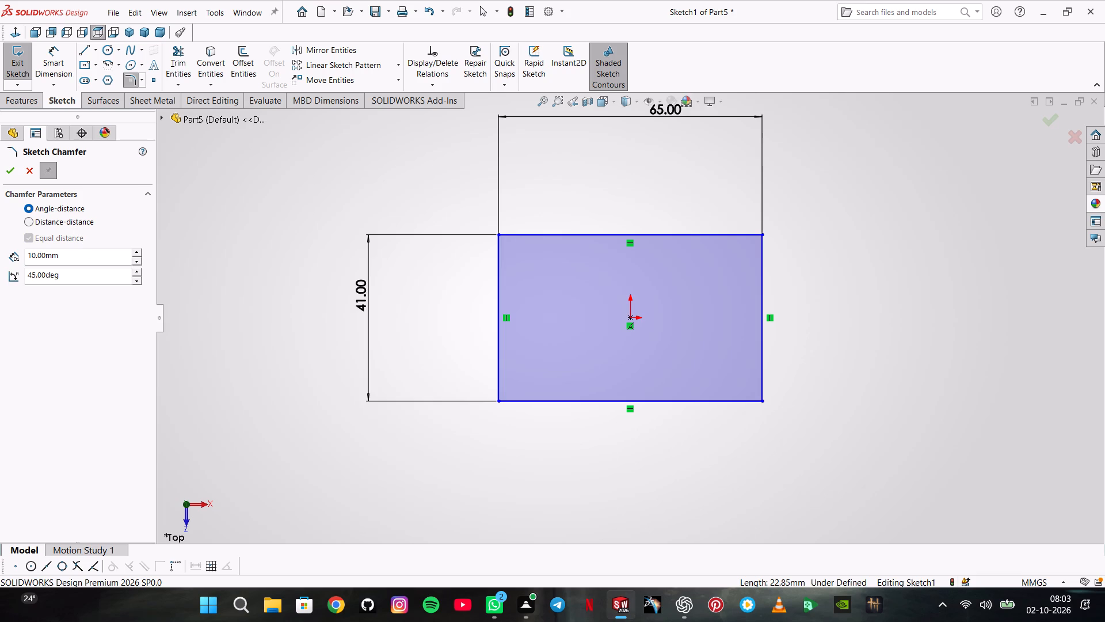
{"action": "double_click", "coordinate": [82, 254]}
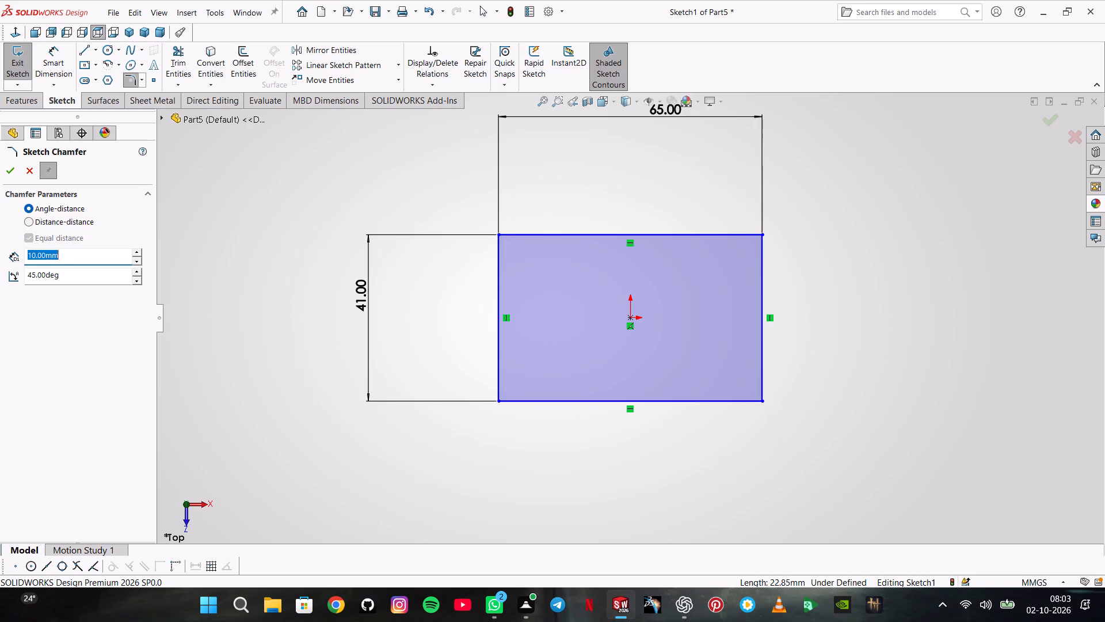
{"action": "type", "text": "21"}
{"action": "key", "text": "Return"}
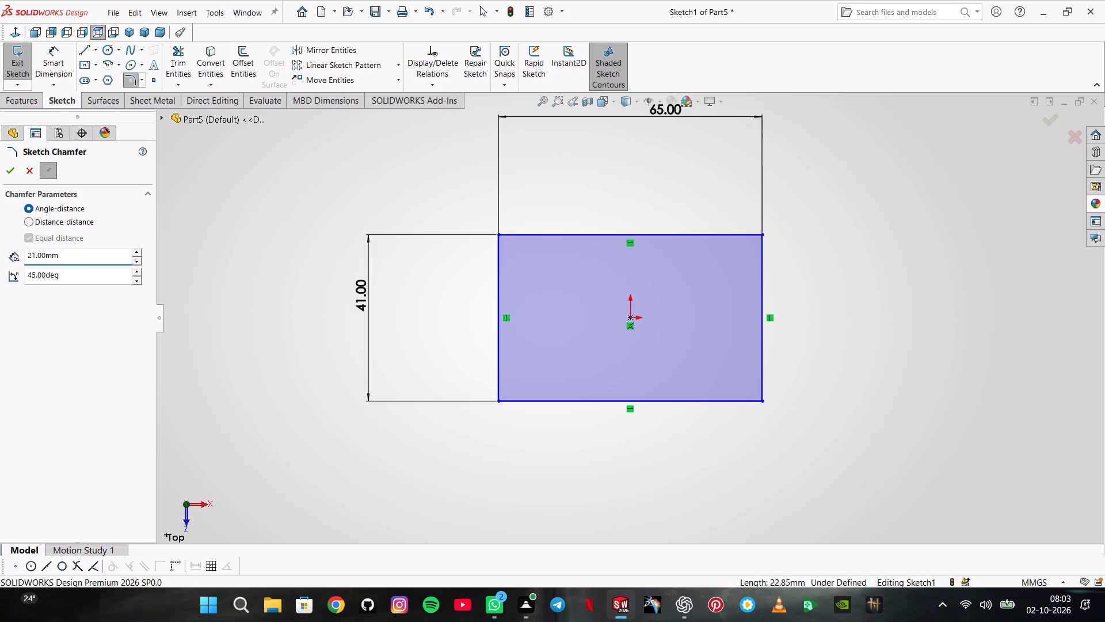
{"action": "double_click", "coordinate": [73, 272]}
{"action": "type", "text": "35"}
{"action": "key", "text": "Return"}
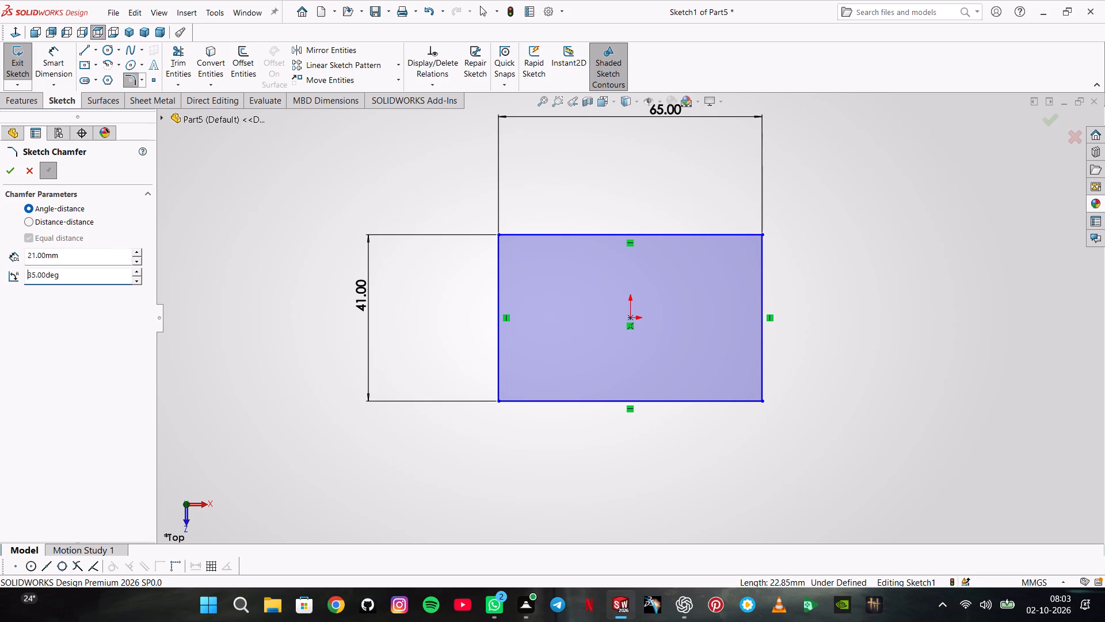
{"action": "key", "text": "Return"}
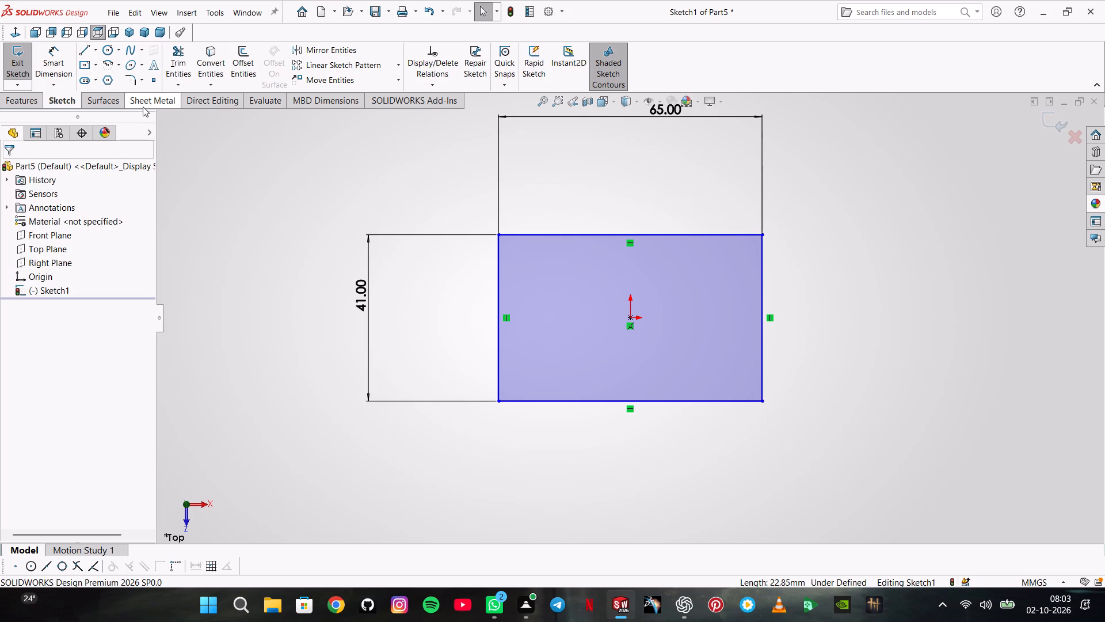
Chamfer the rectangle's upper-right corner with an angle-distance sketch chamfer of 21 mm at 35 degrees.
{"action": "left_click", "coordinate": [144, 84]}
{"action": "left_click", "coordinate": [156, 103]}
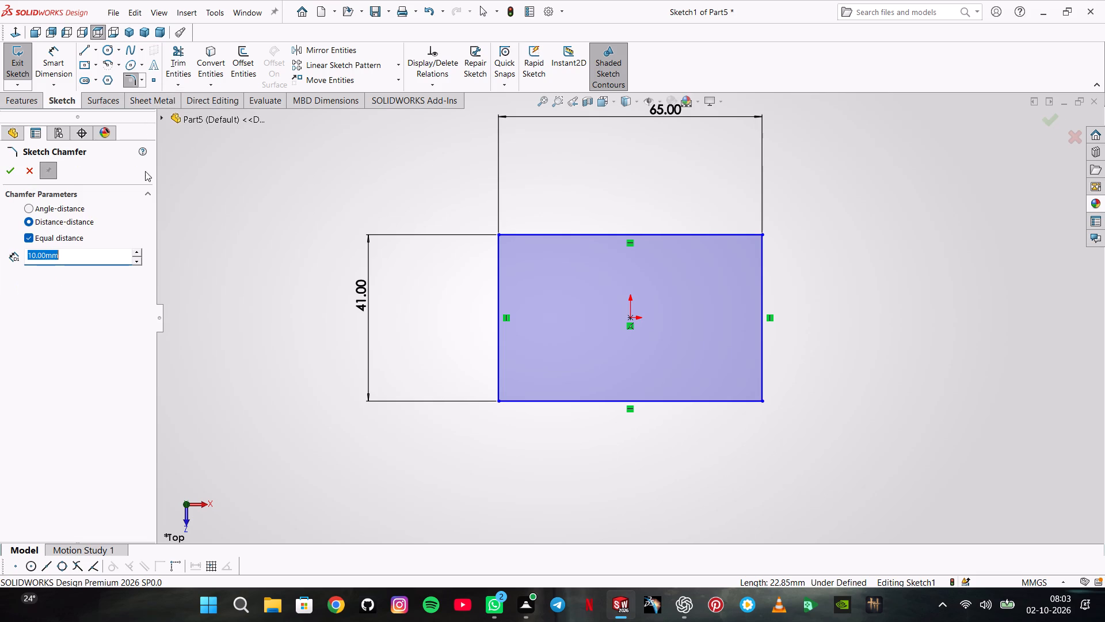
{"action": "left_click", "coordinate": [53, 213]}
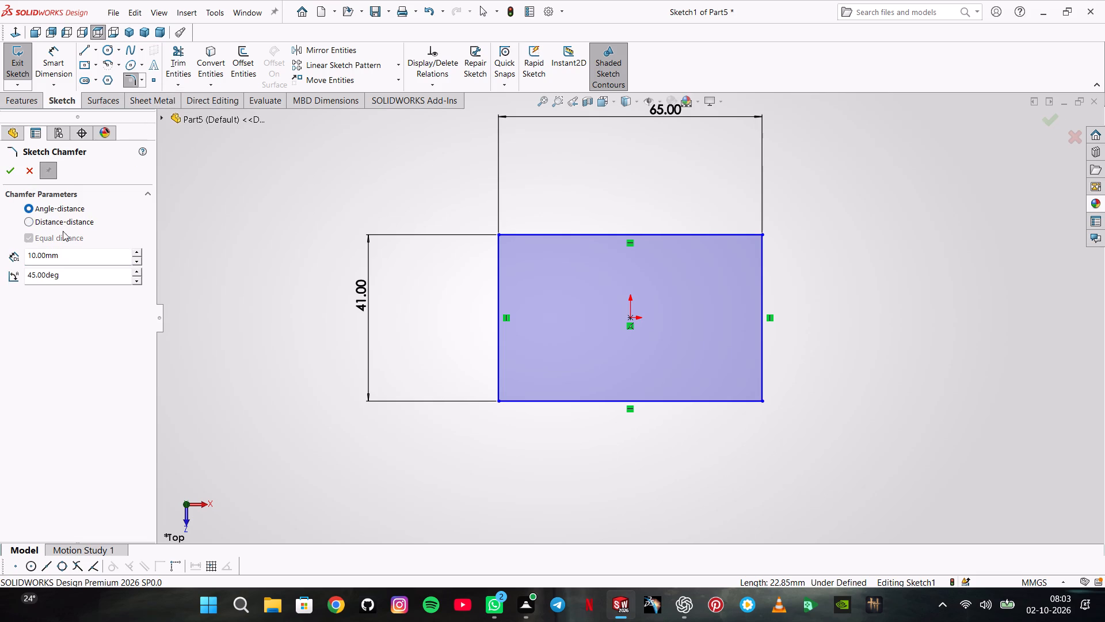
{"action": "double_click", "coordinate": [69, 253]}
{"action": "key", "text": "2"}
{"action": "key", "text": "2"}
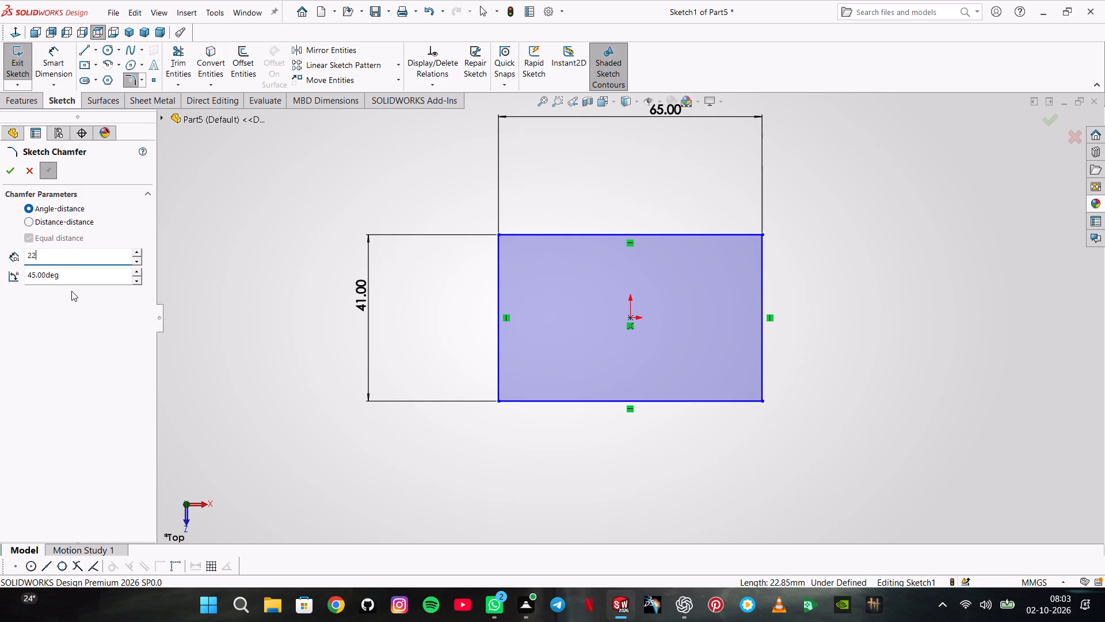
{"action": "key", "text": "BackSpace"}
{"action": "key", "text": "1"}
{"action": "double_click", "coordinate": [71, 283]}
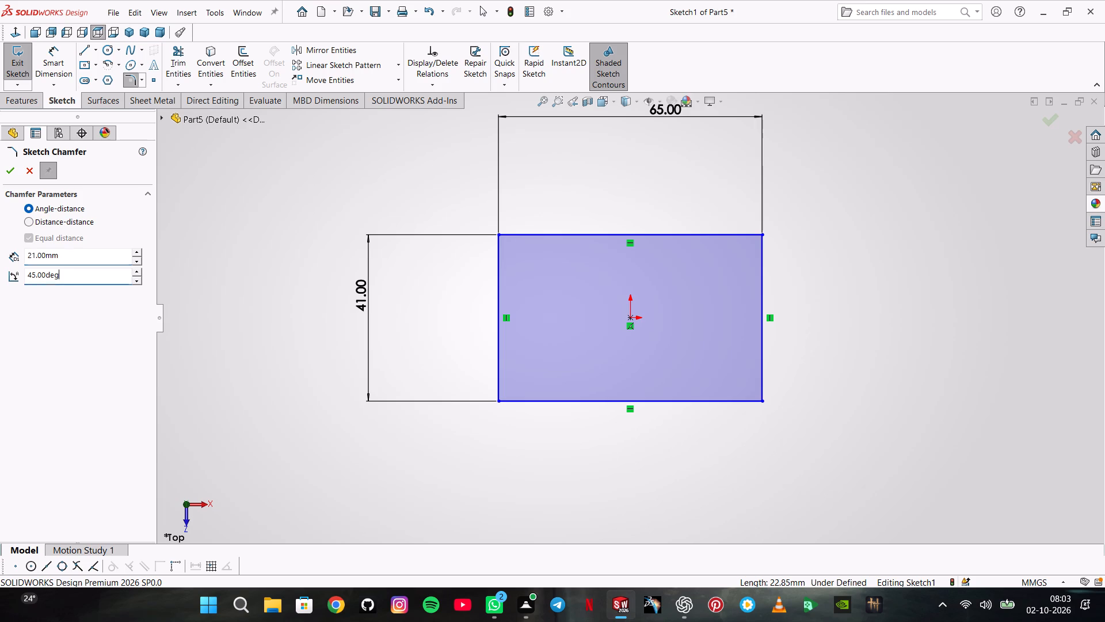
{"action": "type", "text": "35"}
{"action": "key", "text": "Return"}
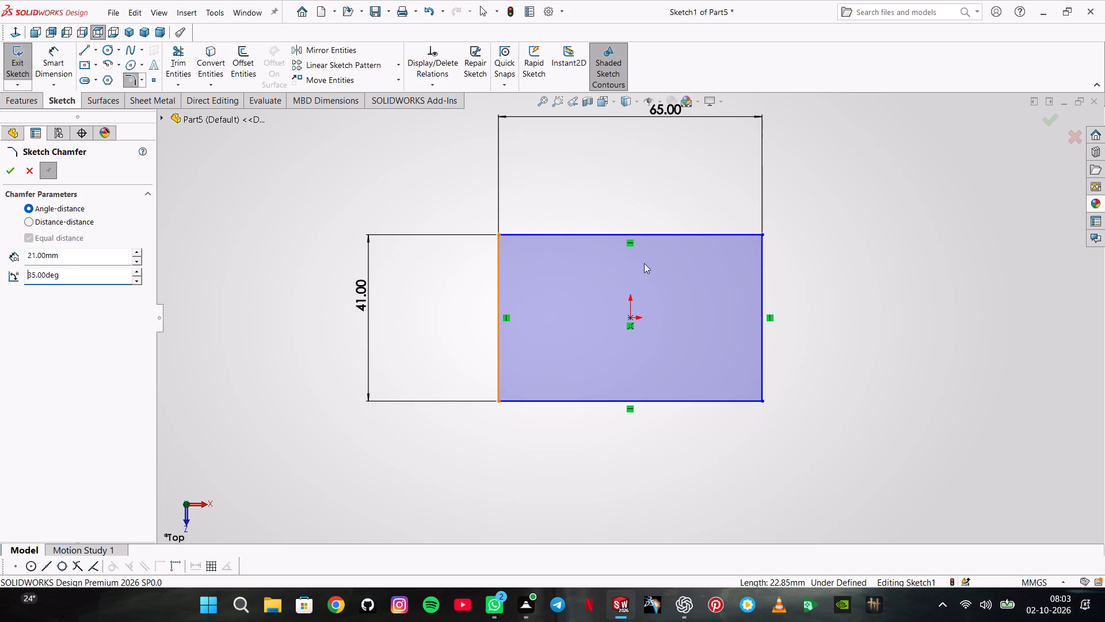
{"action": "left_click", "coordinate": [712, 237]}
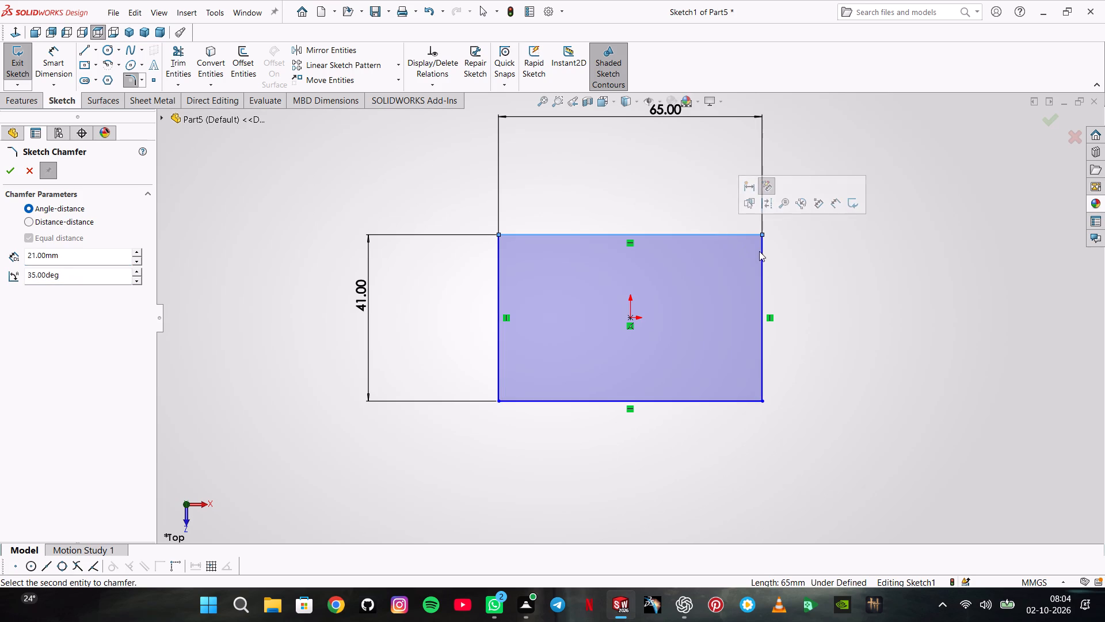
{"action": "left_click", "coordinate": [760, 253]}
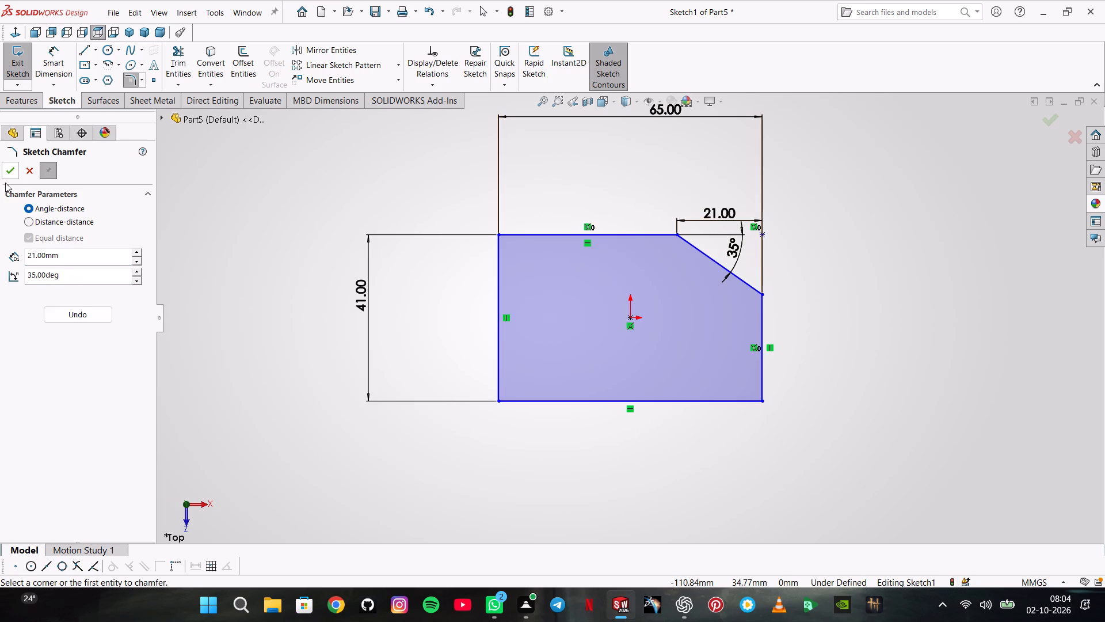
{"action": "left_click", "coordinate": [11, 174]}
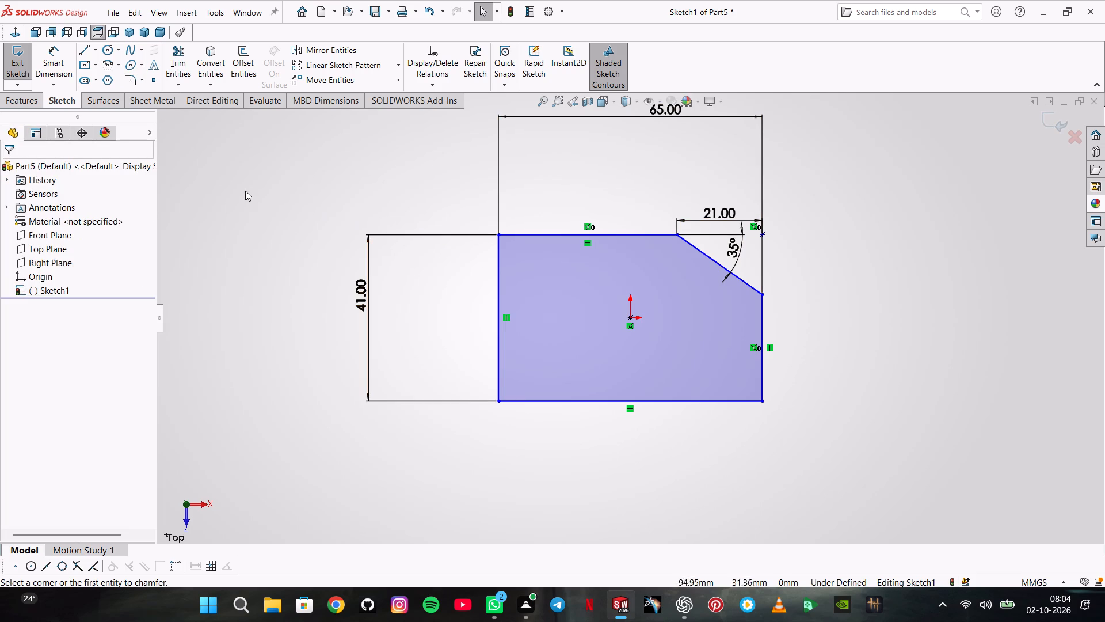
Chamfer the rectangle's upper-left corner with an angle-distance sketch chamfer of 5 mm at 45 degrees.
{"action": "left_click", "coordinate": [139, 80]}
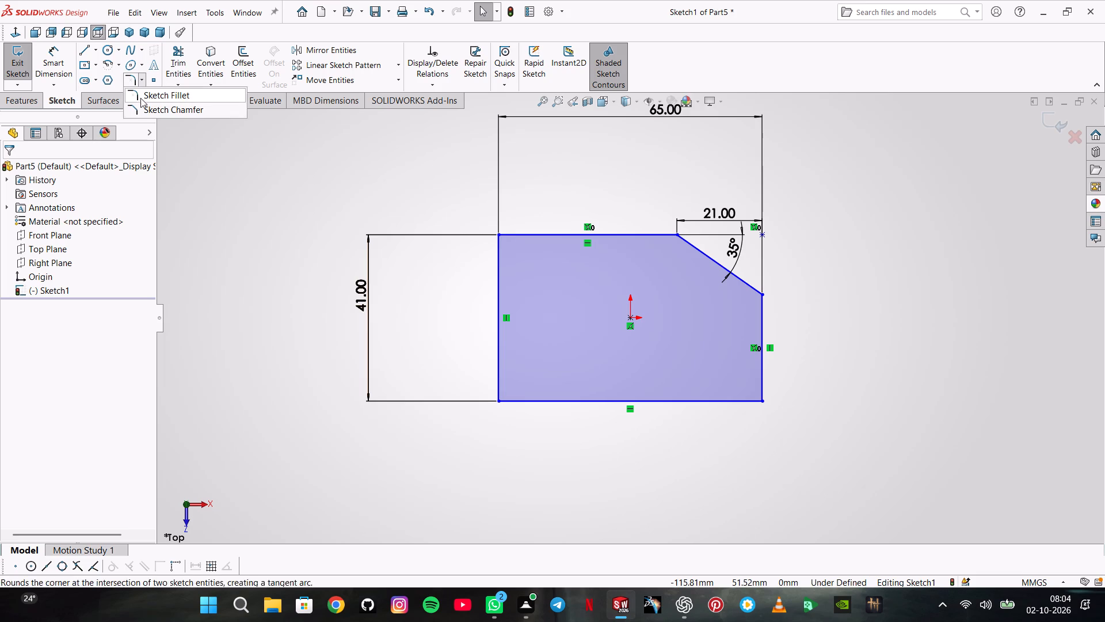
{"action": "left_click", "coordinate": [140, 107]}
{"action": "left_click", "coordinate": [35, 210]}
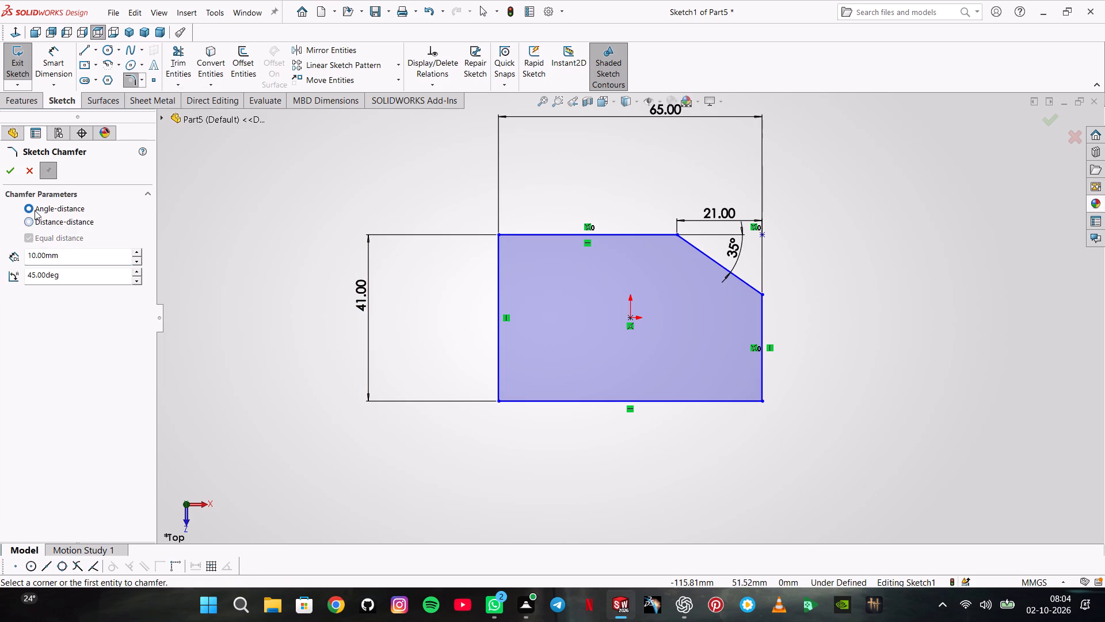
{"action": "double_click", "coordinate": [69, 258]}
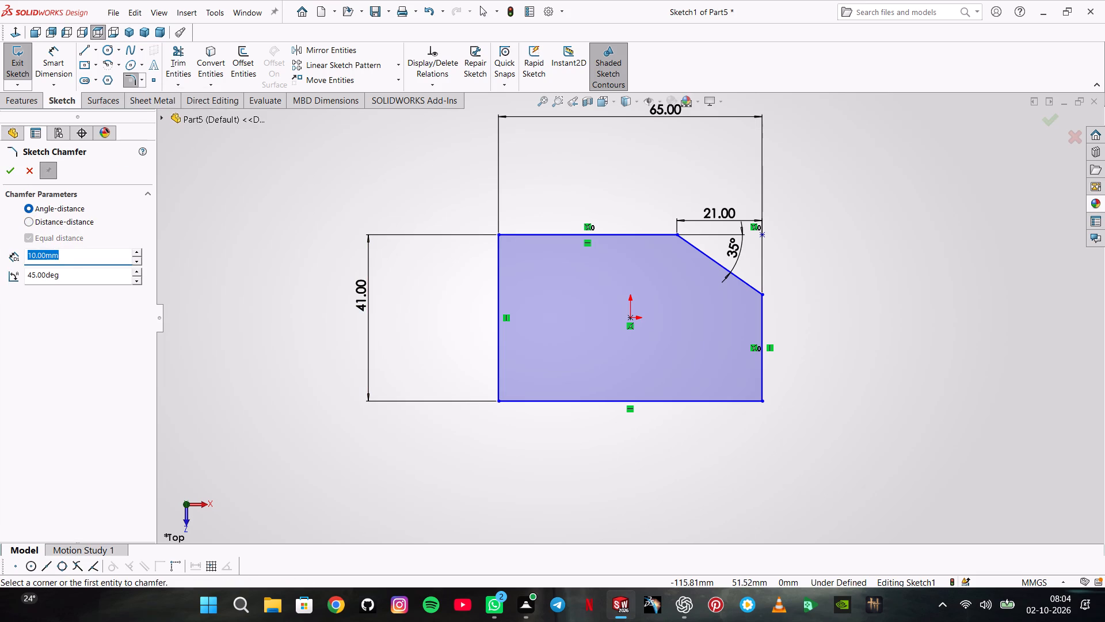
{"action": "key", "text": "5"}
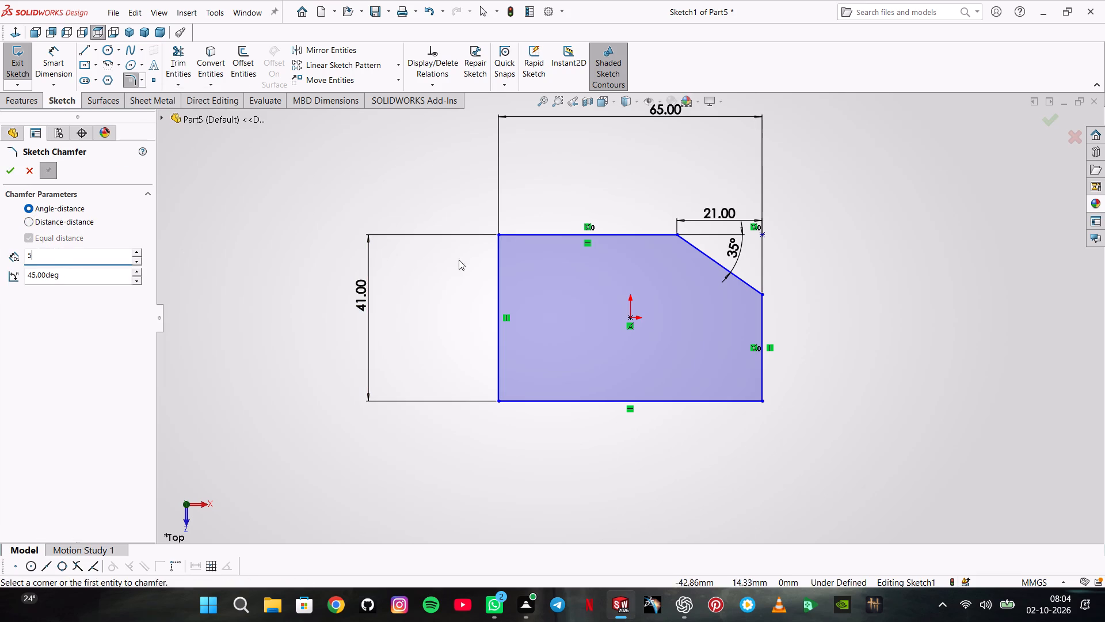
{"action": "left_click", "coordinate": [496, 234]}
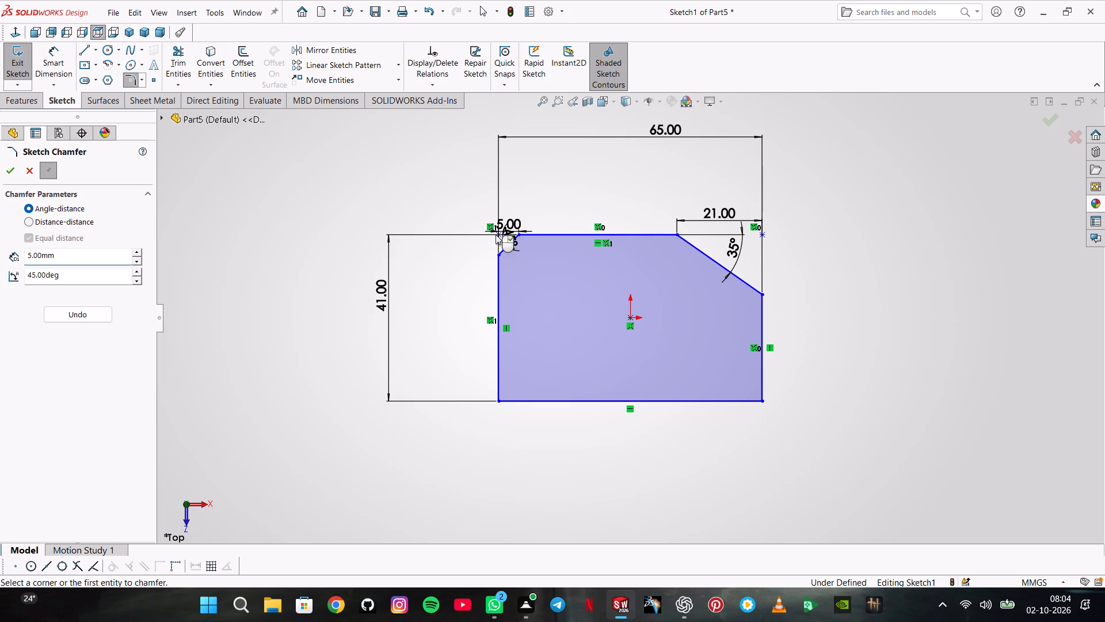
{"action": "left_click", "coordinate": [5, 170]}
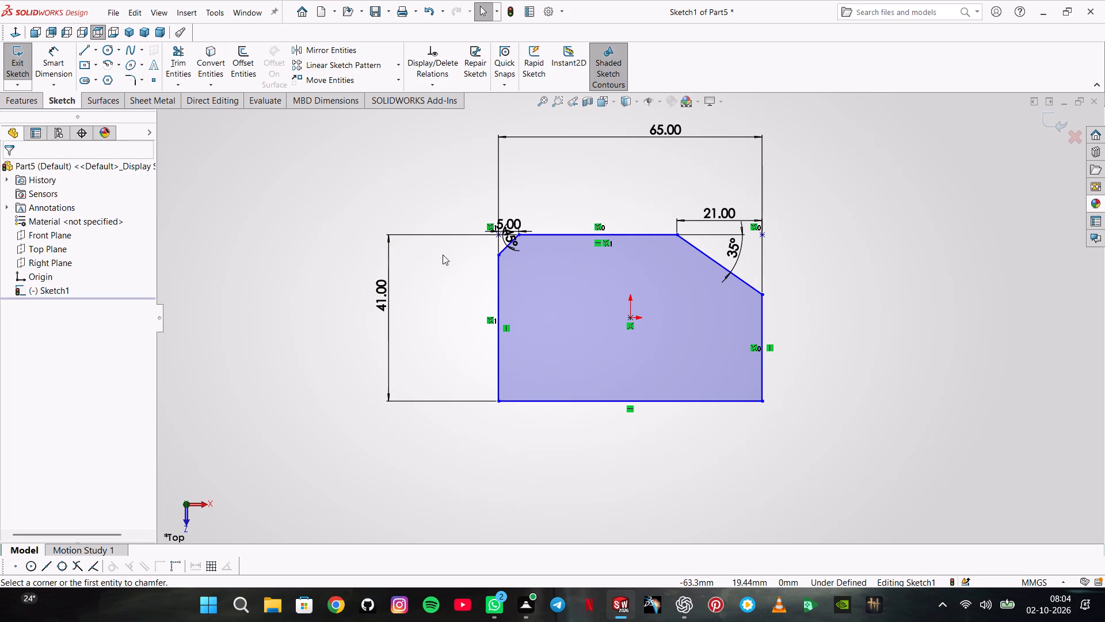
Extrude the chamfered profile as a boss with the Mid Plane end condition and a depth of 80 mm.
{"action": "left_click", "coordinate": [464, 197]}
{"action": "scroll", "coordinate": [507, 252], "scroll_direction": "down", "scroll_amount": 4}
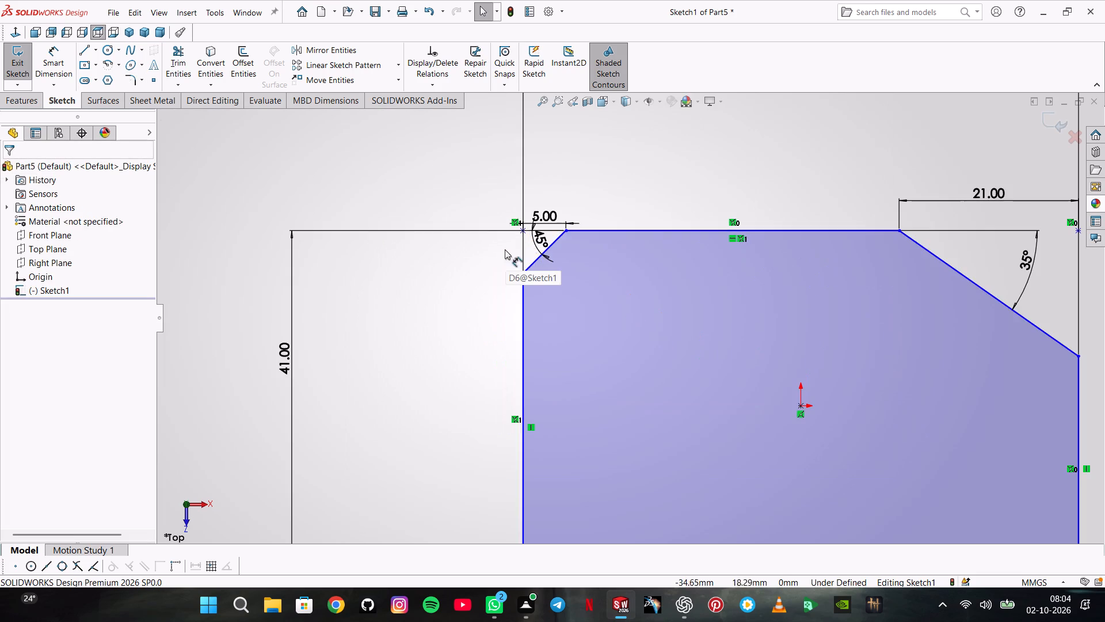
{"action": "scroll", "coordinate": [694, 235], "scroll_direction": "up", "scroll_amount": 5}
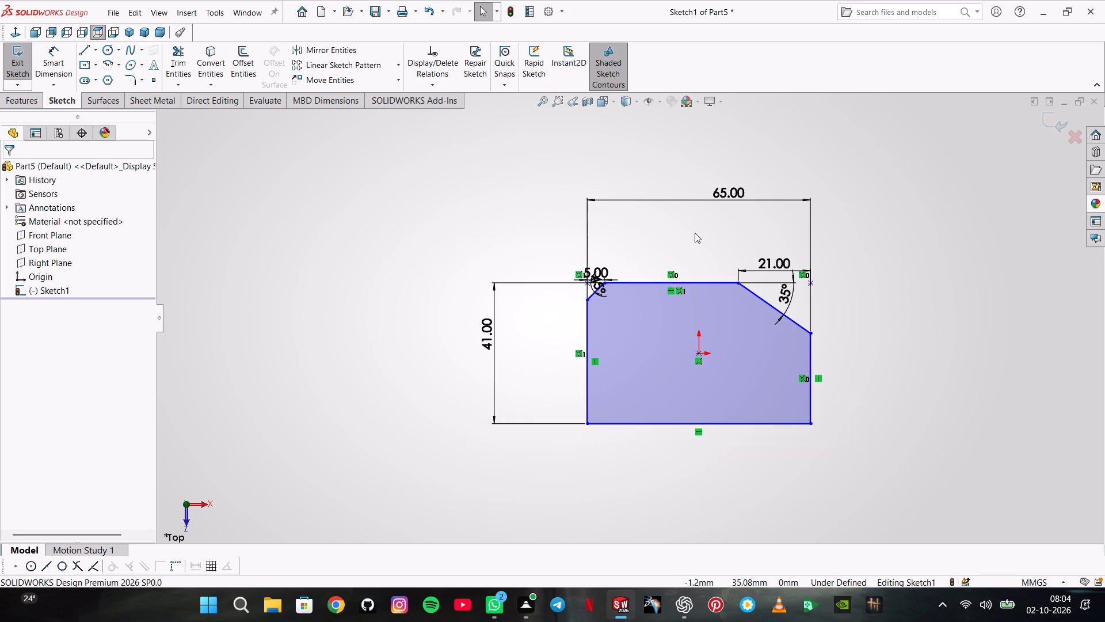
{"action": "left_click", "coordinate": [26, 105]}
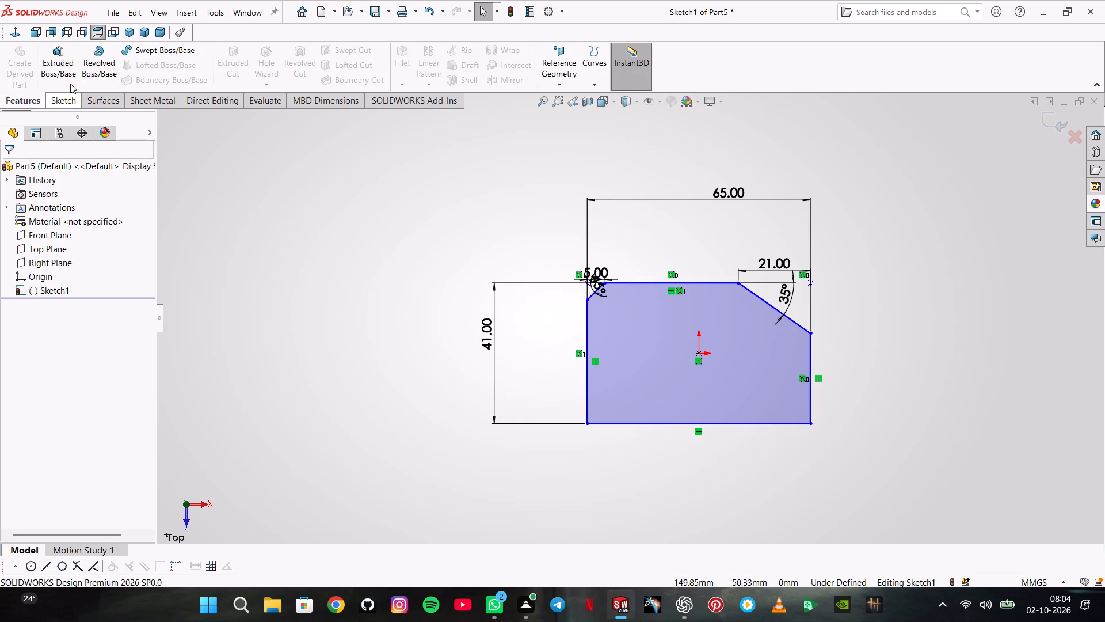
{"action": "left_click", "coordinate": [70, 78]}
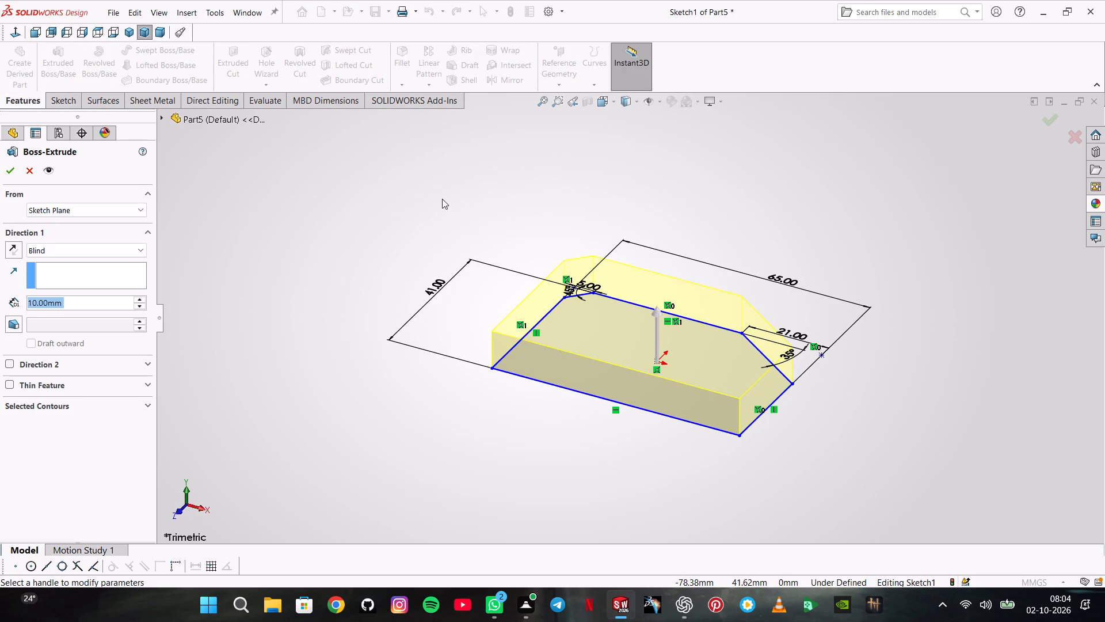
{"action": "left_click", "coordinate": [110, 245]}
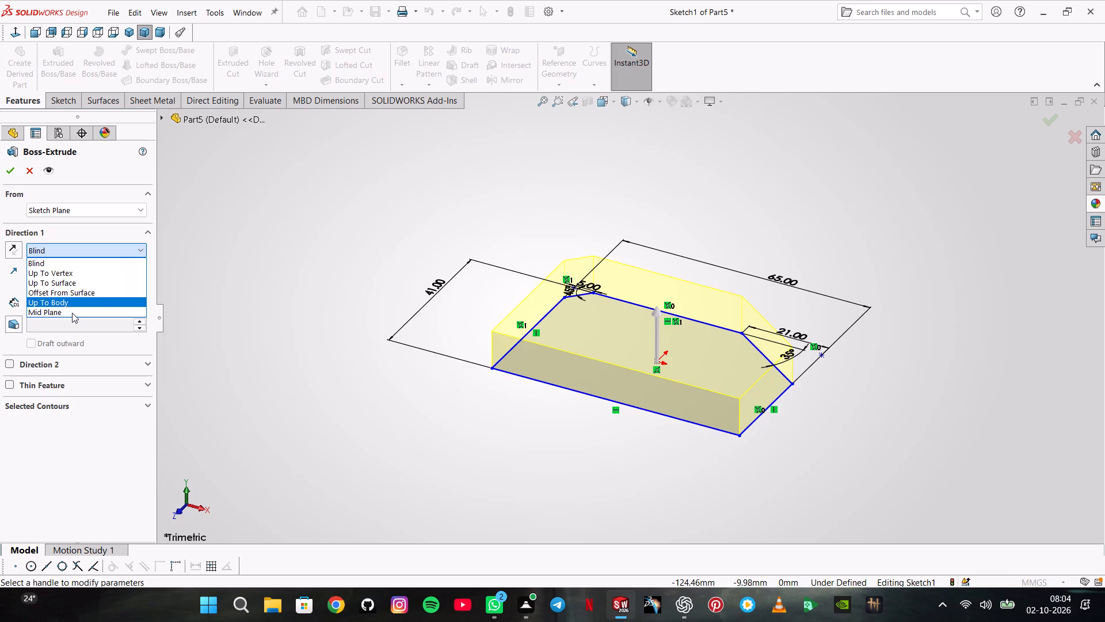
{"action": "left_click", "coordinate": [72, 313]}
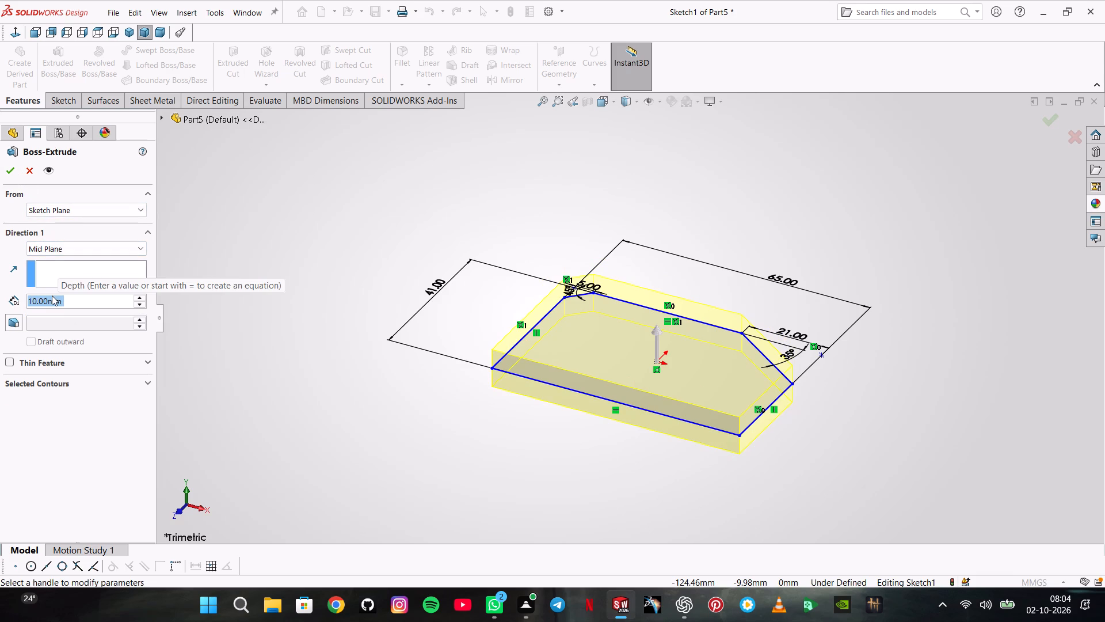
{"action": "type", "text": "80"}
{"action": "key", "text": "Return"}
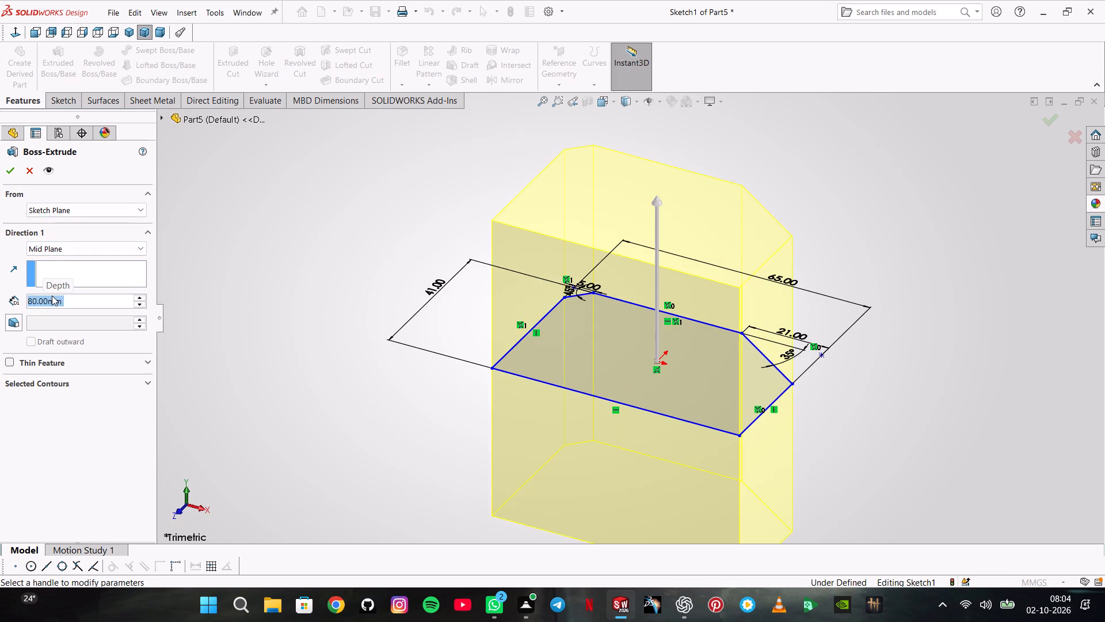
{"action": "key", "text": "Return"}
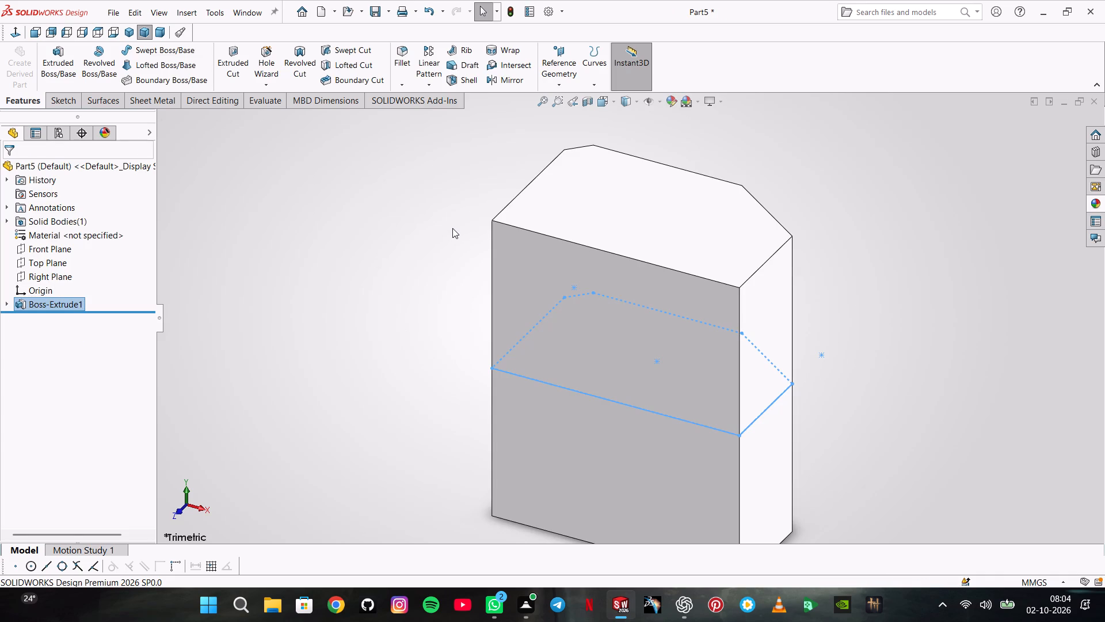
Start a new sketch on the Front Plane.
{"action": "middle_click_drag", "start_coordinate": [612, 233], "coordinate": [513, 278]}
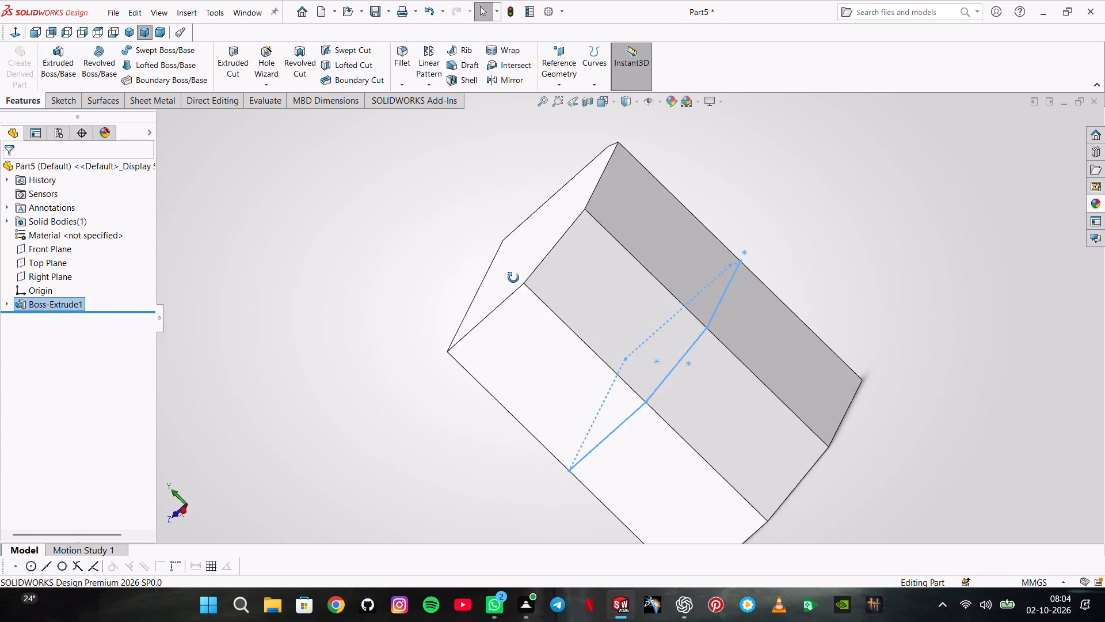
{"action": "middle_click_drag", "start_coordinate": [513, 278], "coordinate": [440, 215]}
{"action": "left_click", "coordinate": [423, 203]}
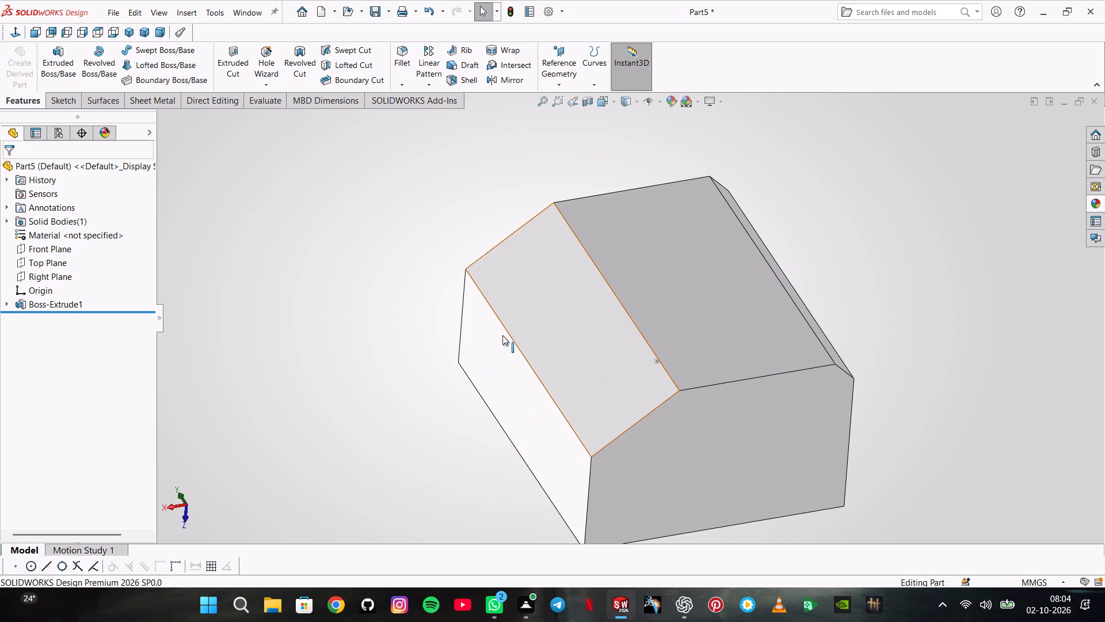
{"action": "left_click", "coordinate": [52, 244]}
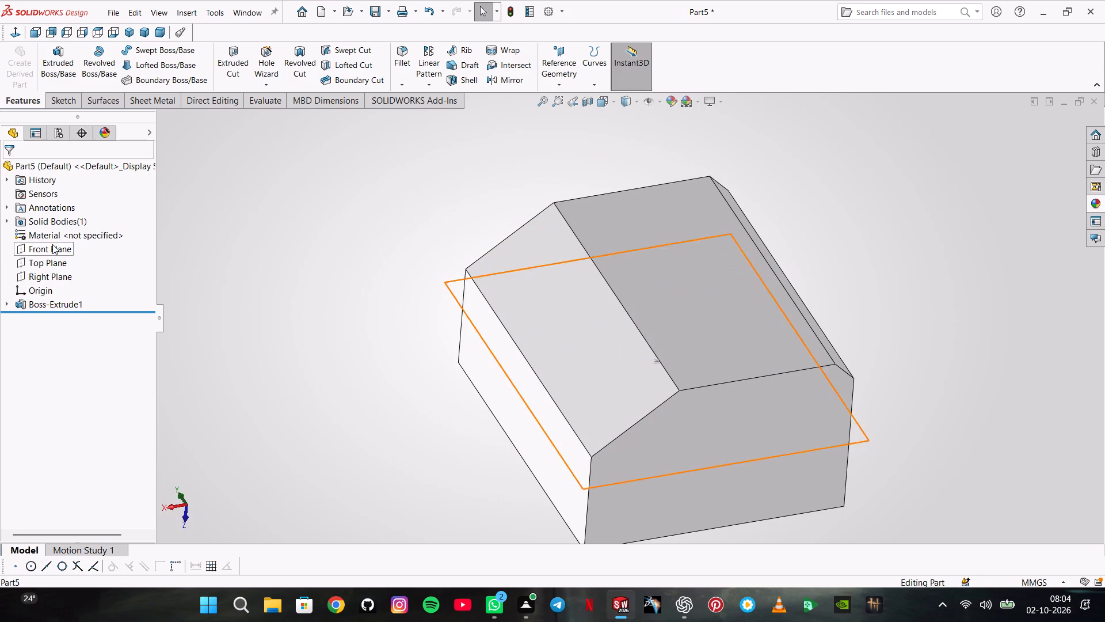
{"action": "left_click", "coordinate": [68, 225]}
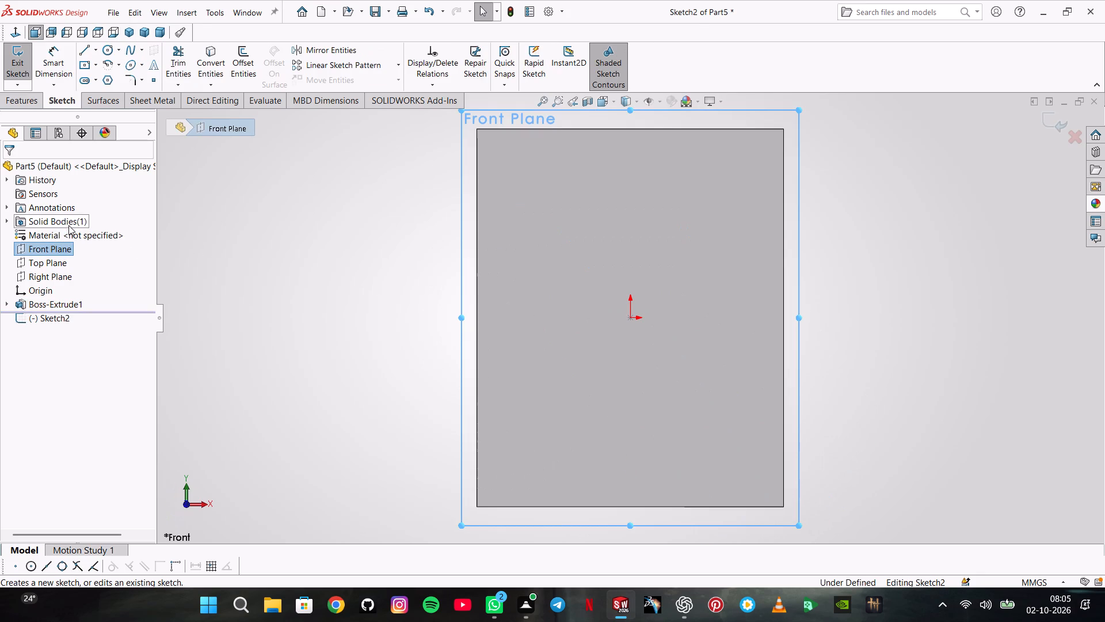
Sketch a center rectangle about 14 by 23 mm, level with the origin, with its outer corner on the block's right edge.
{"action": "left_click", "coordinate": [93, 67]}
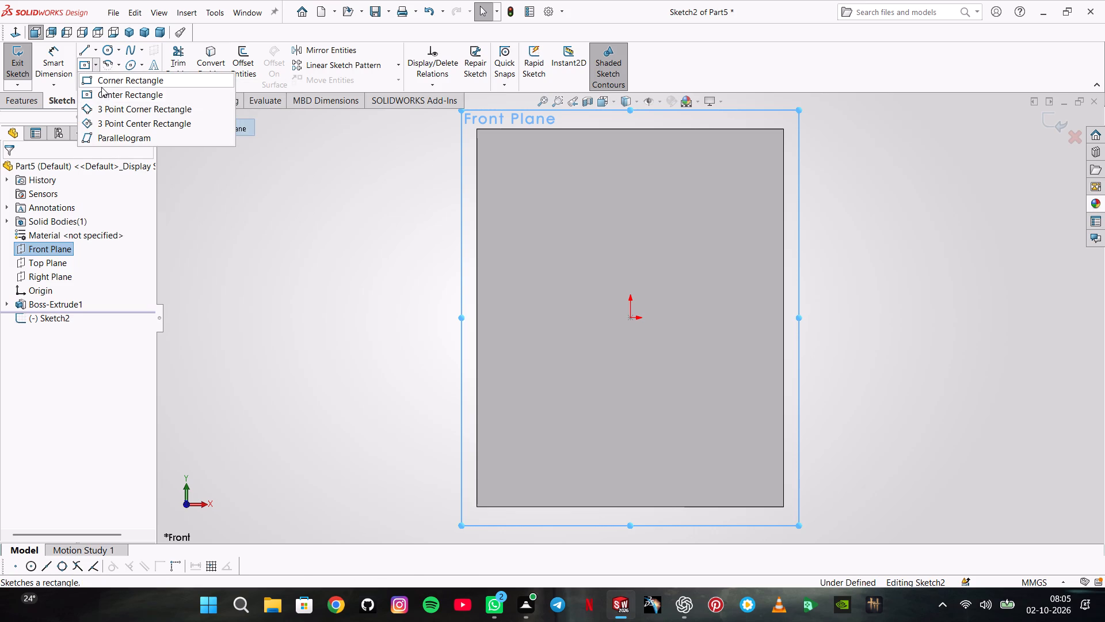
{"action": "left_click", "coordinate": [103, 85]}
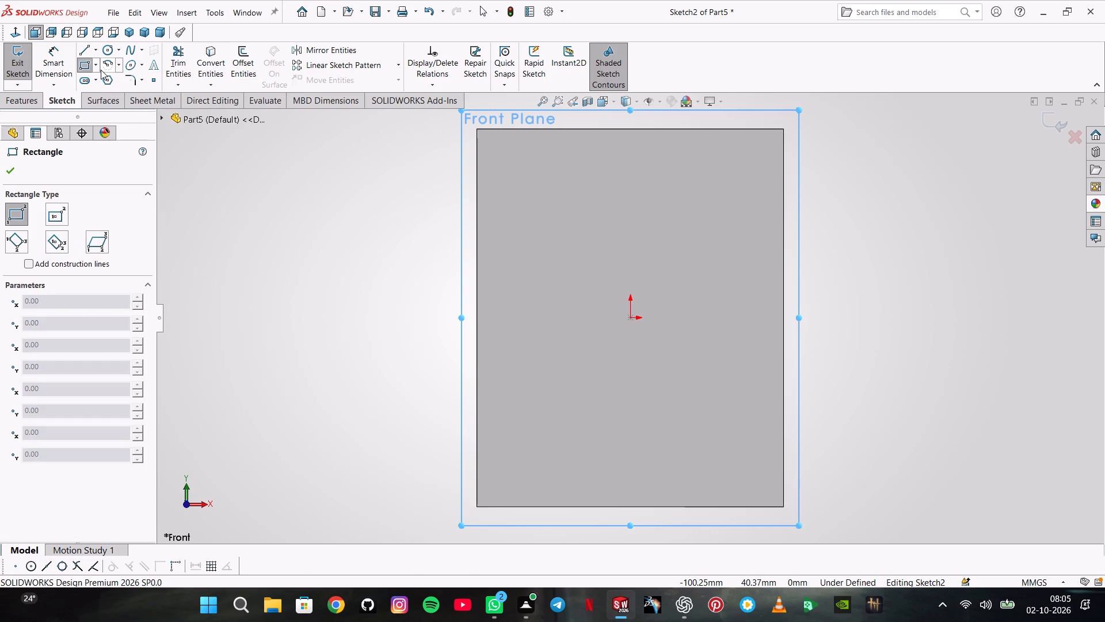
{"action": "left_click", "coordinate": [97, 68]}
{"action": "left_click", "coordinate": [110, 99]}
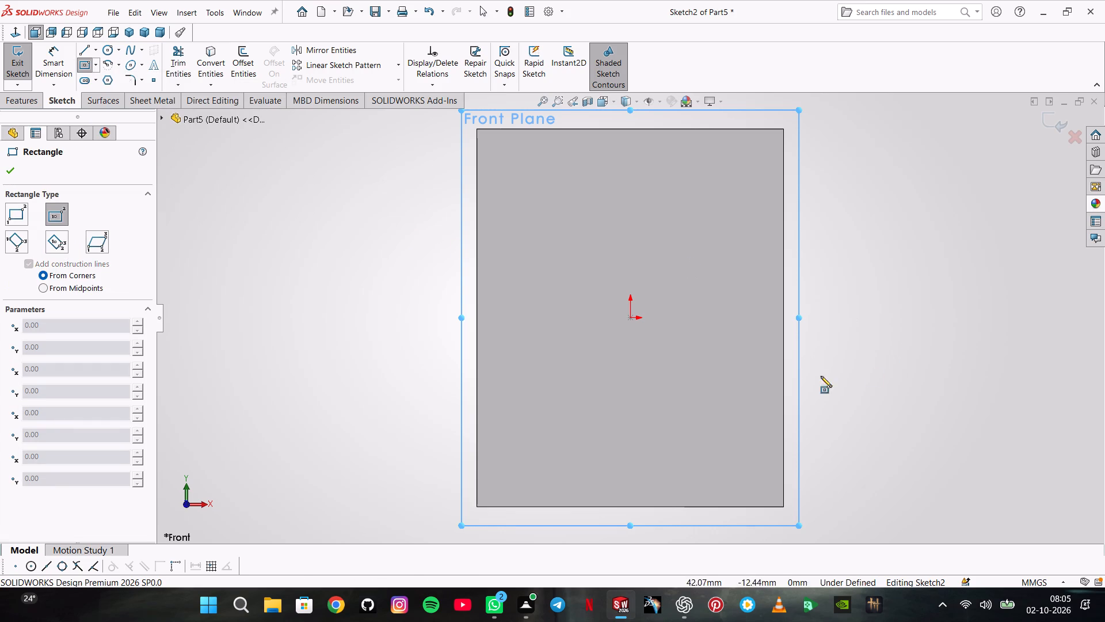
{"action": "left_click", "coordinate": [751, 316]}
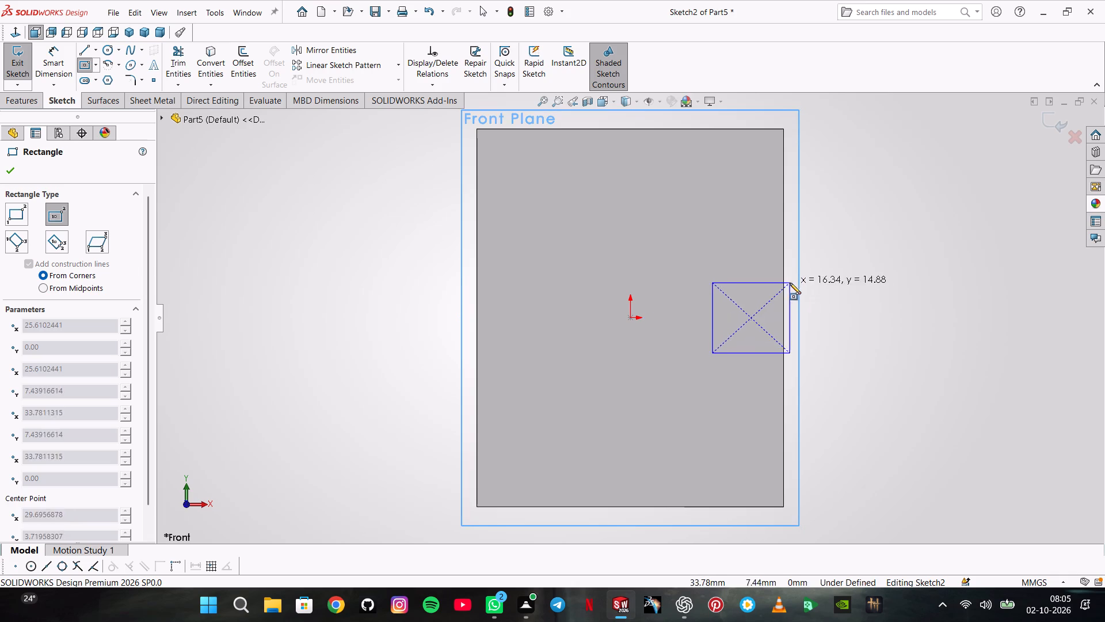
{"action": "left_click", "coordinate": [781, 263]}
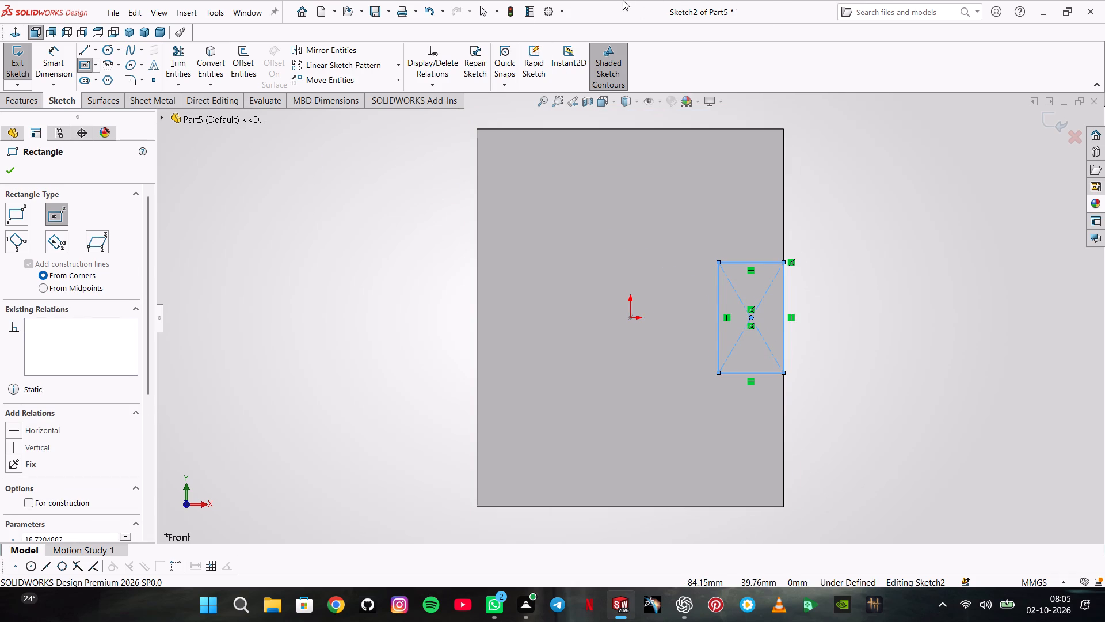
Dimension the new rectangle's width as 5 mm.
{"action": "left_click", "coordinate": [36, 48]}
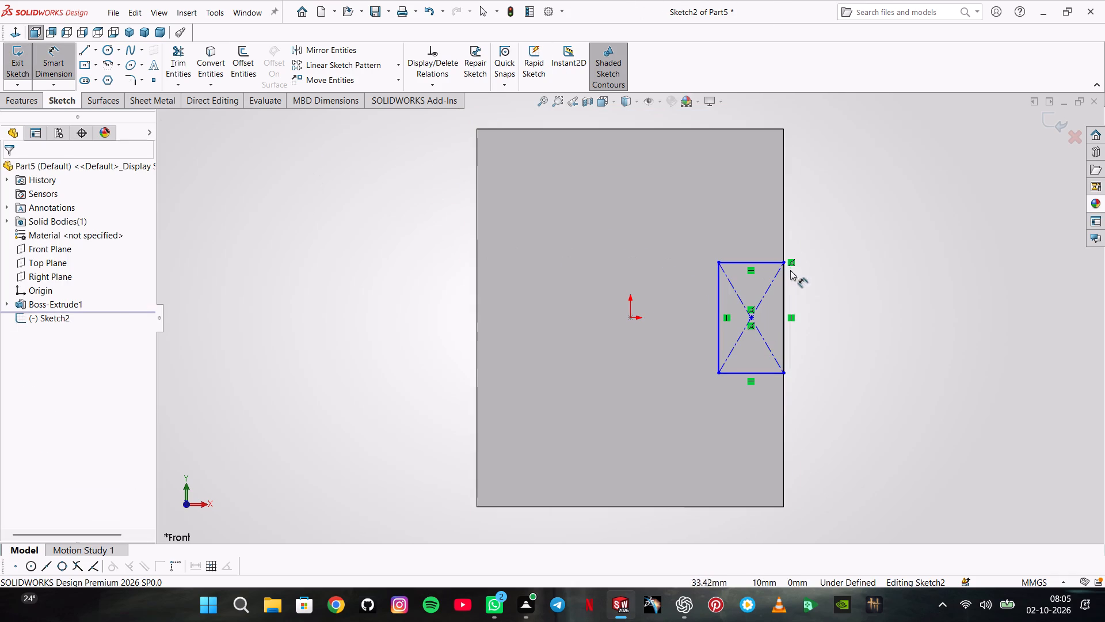
{"action": "left_click", "coordinate": [767, 263]}
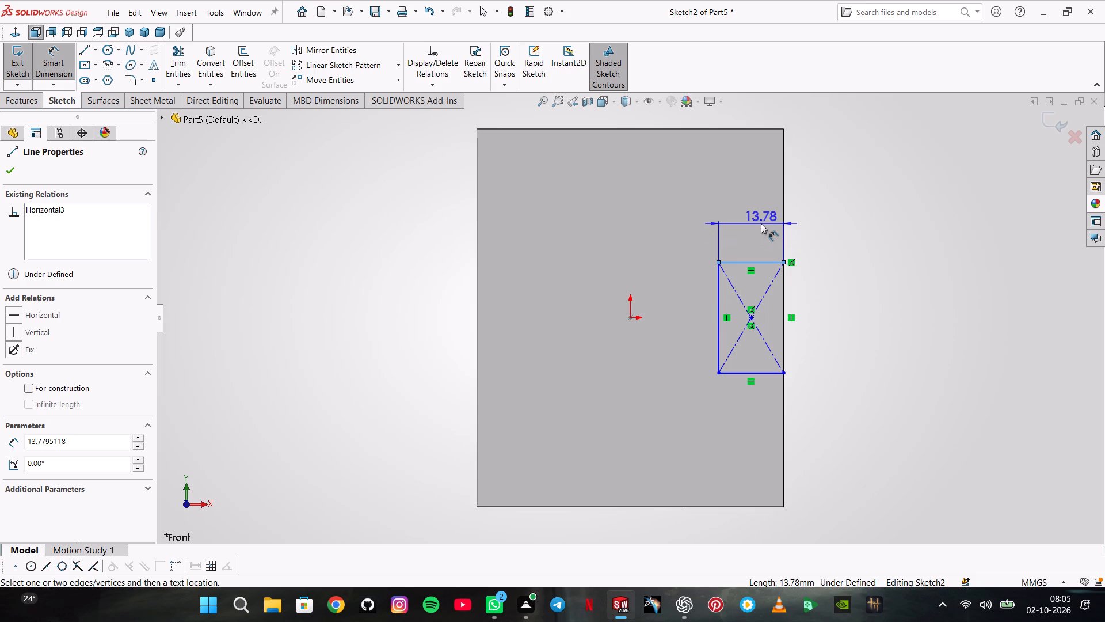
{"action": "left_click", "coordinate": [761, 223]}
{"action": "key", "text": "5"}
{"action": "key", "text": "Return"}
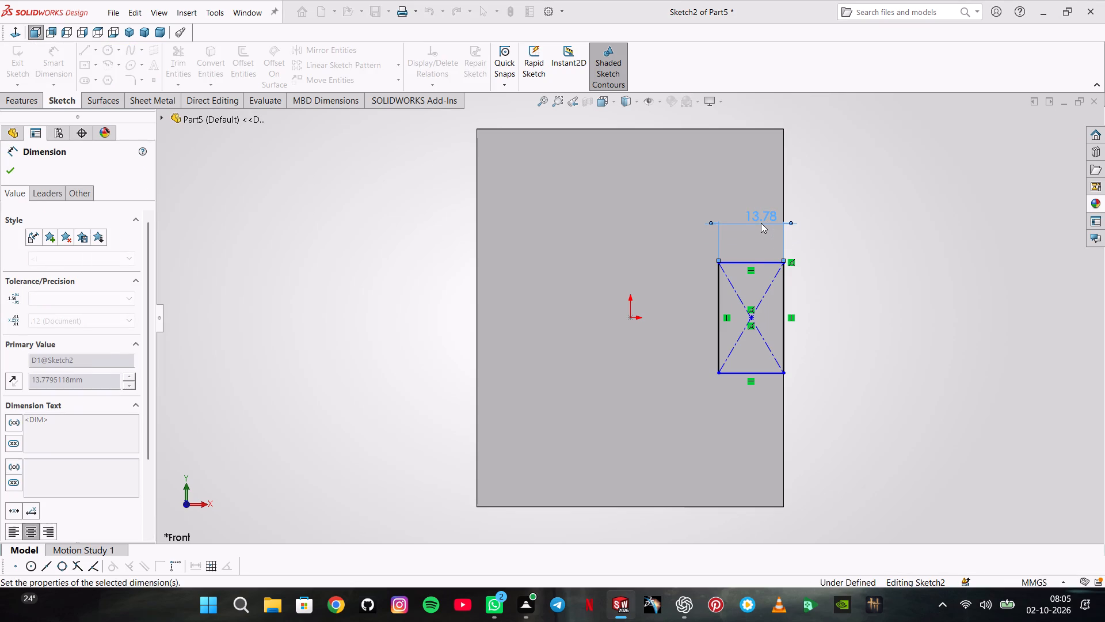
Dimension the new rectangle's height along the block's edge as 22 mm.
{"action": "left_click", "coordinate": [783, 291]}
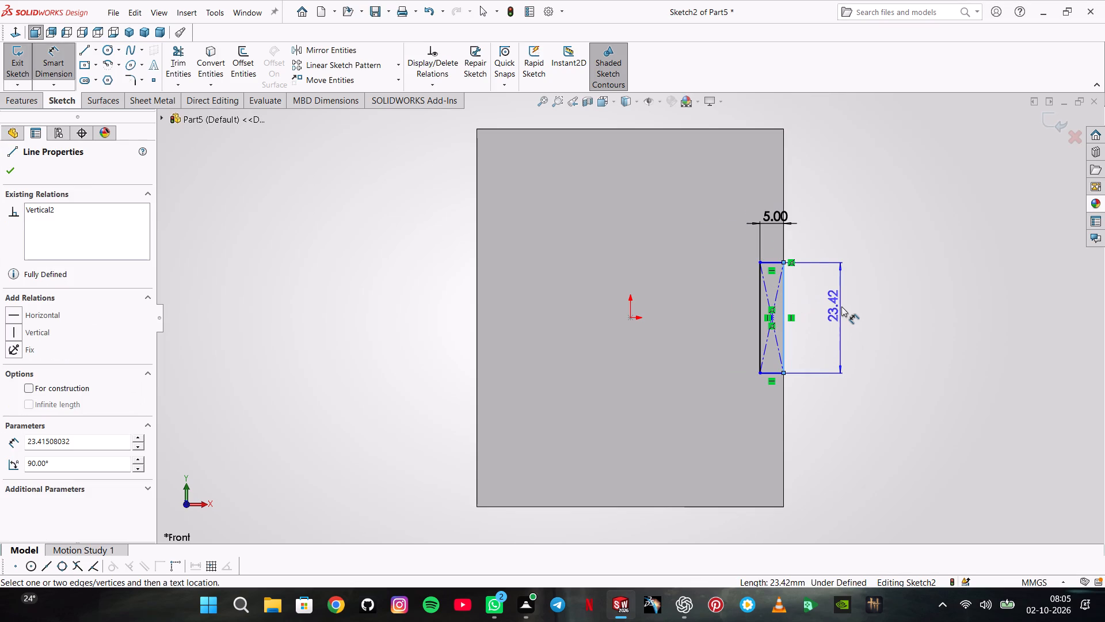
{"action": "left_click", "coordinate": [843, 306]}
{"action": "type", "text": "22"}
{"action": "key", "text": "Return"}
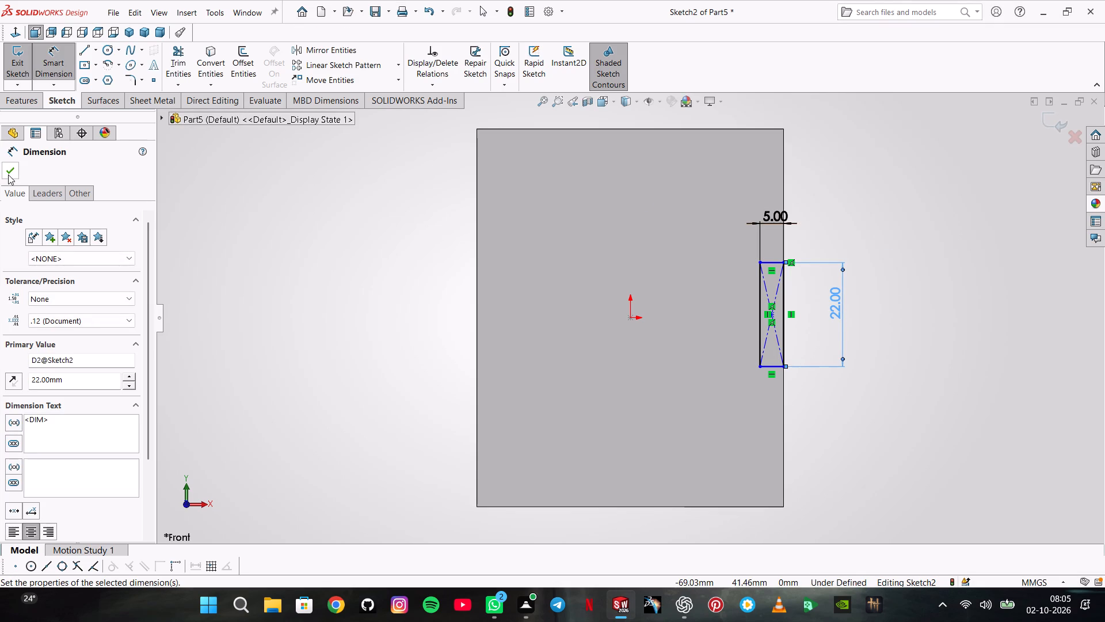
{"action": "left_click", "coordinate": [8, 175]}
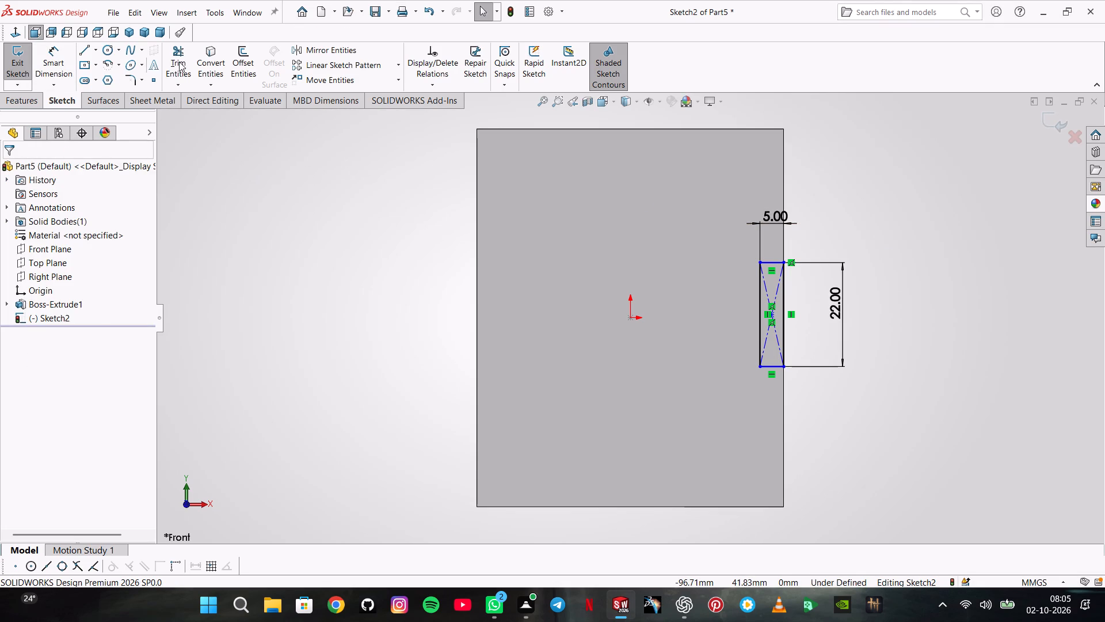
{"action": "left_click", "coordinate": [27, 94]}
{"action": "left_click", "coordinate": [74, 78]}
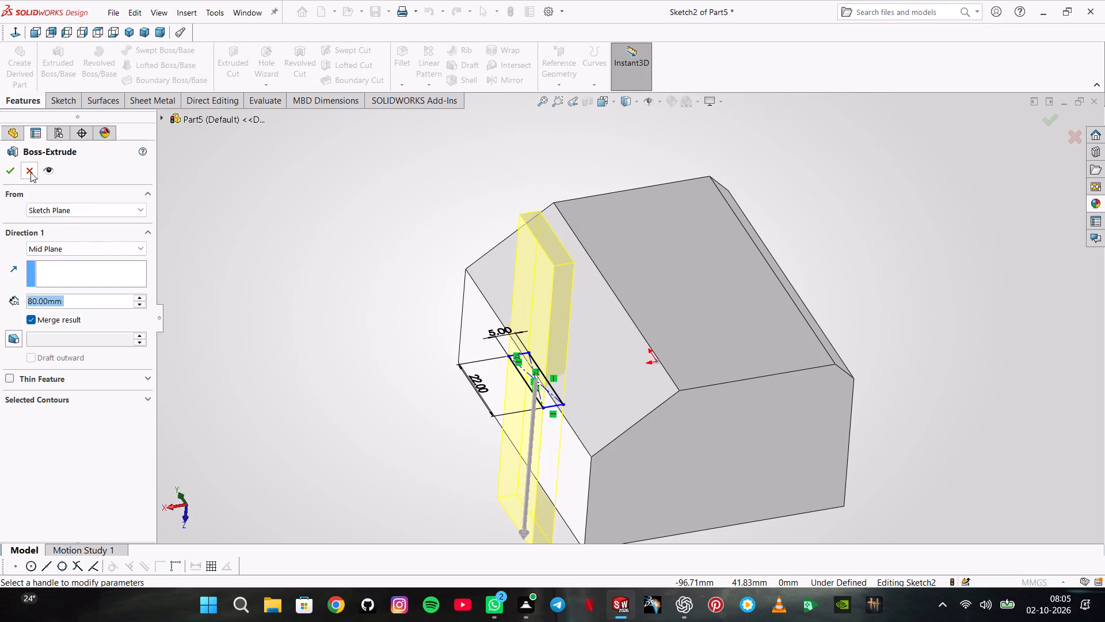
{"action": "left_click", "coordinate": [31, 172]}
Extrude-cut the 5 by 22 mm rectangle into the block with a Blind depth of 80 mm and the direction reversed.
{"action": "left_click", "coordinate": [227, 73]}
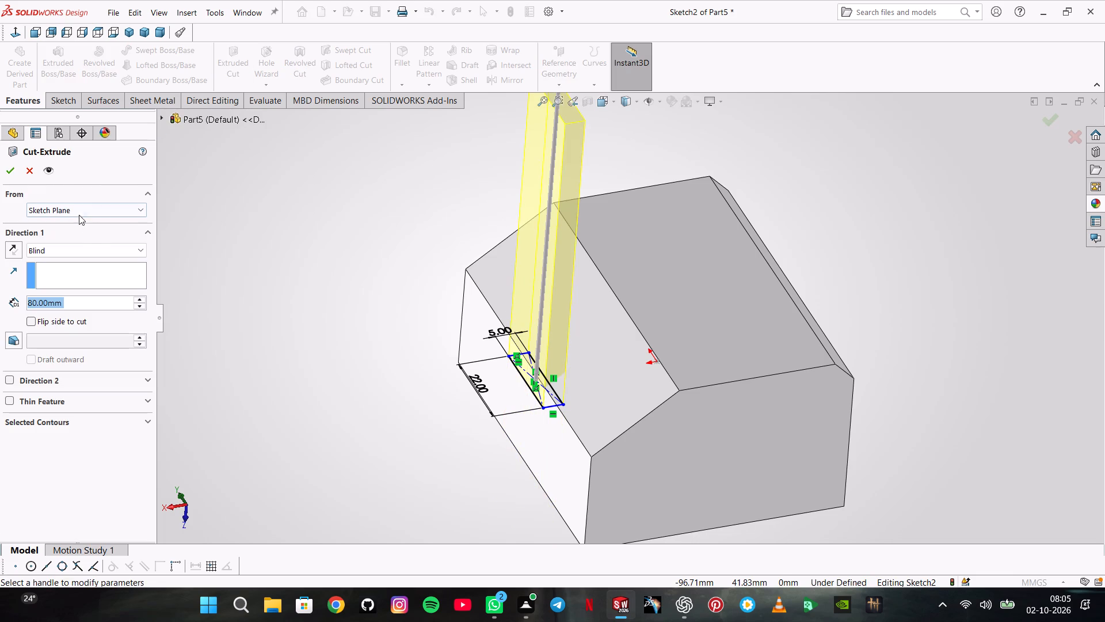
{"action": "left_click", "coordinate": [79, 247]}
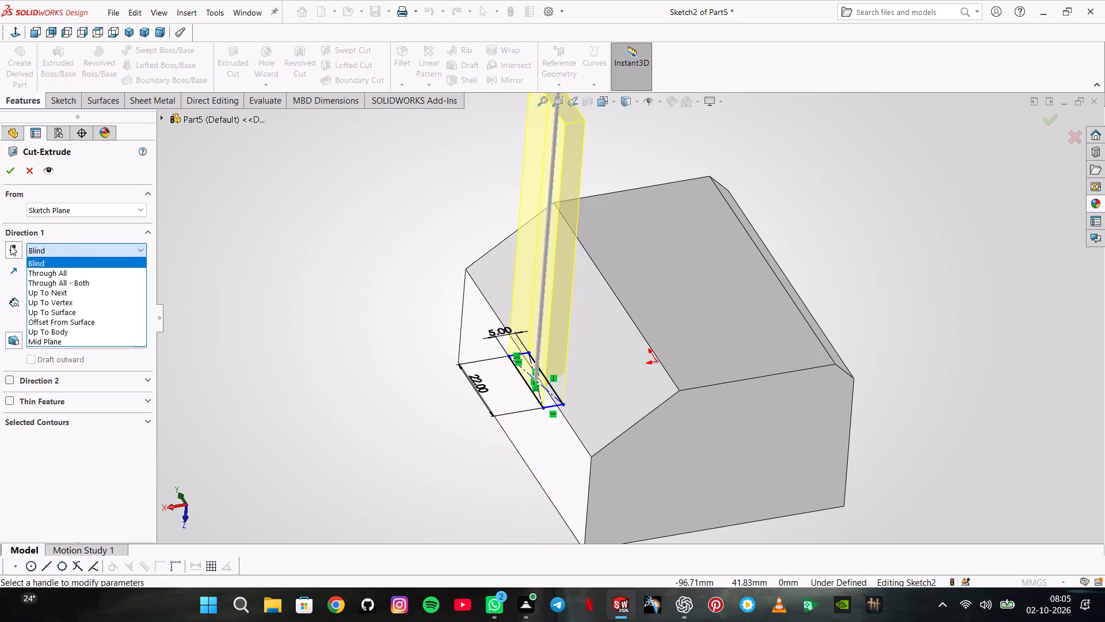
{"action": "left_click", "coordinate": [10, 245]}
{"action": "left_click", "coordinate": [13, 246]}
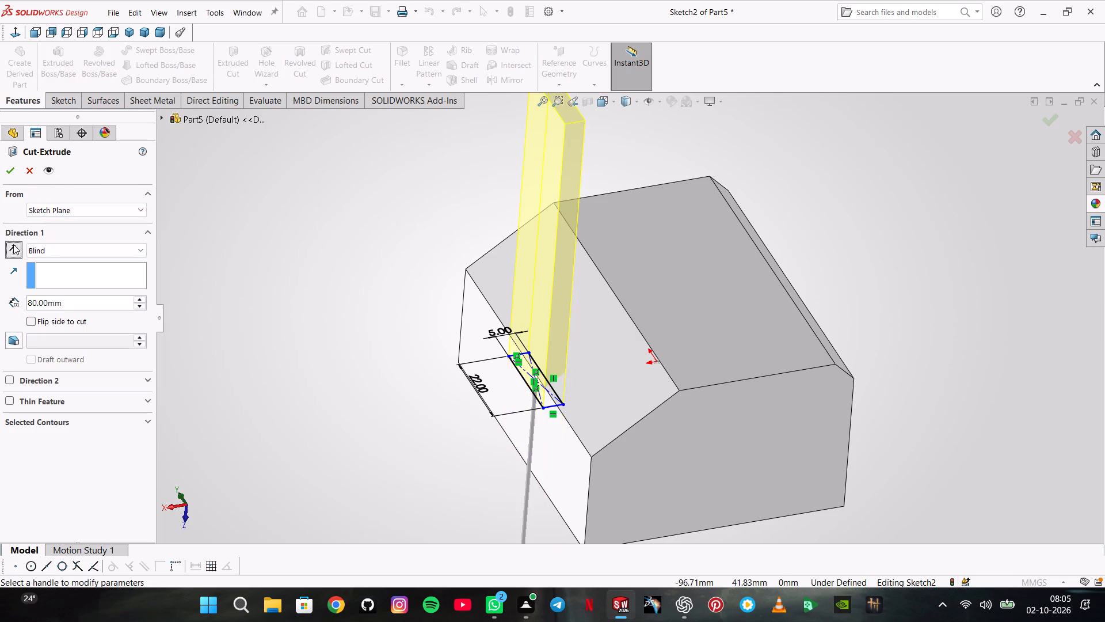
{"action": "left_click", "coordinate": [13, 165]}
{"action": "left_click", "coordinate": [240, 196]}
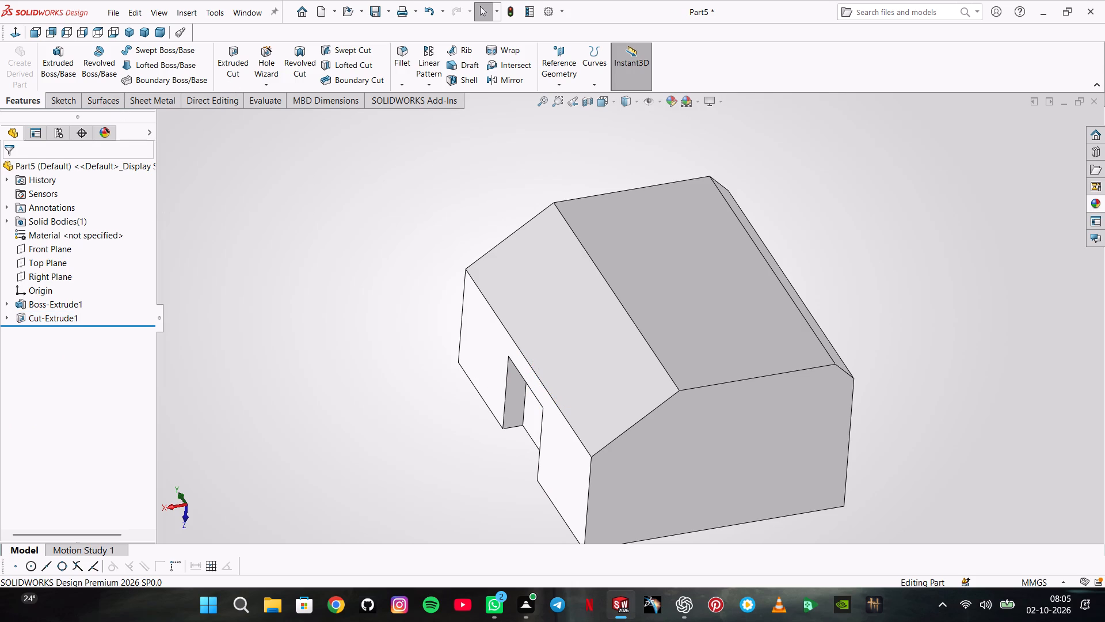
Edit the rectangular notch's cut feature and change its end condition to Through All - Both.
{"action": "right_click", "coordinate": [46, 316]}
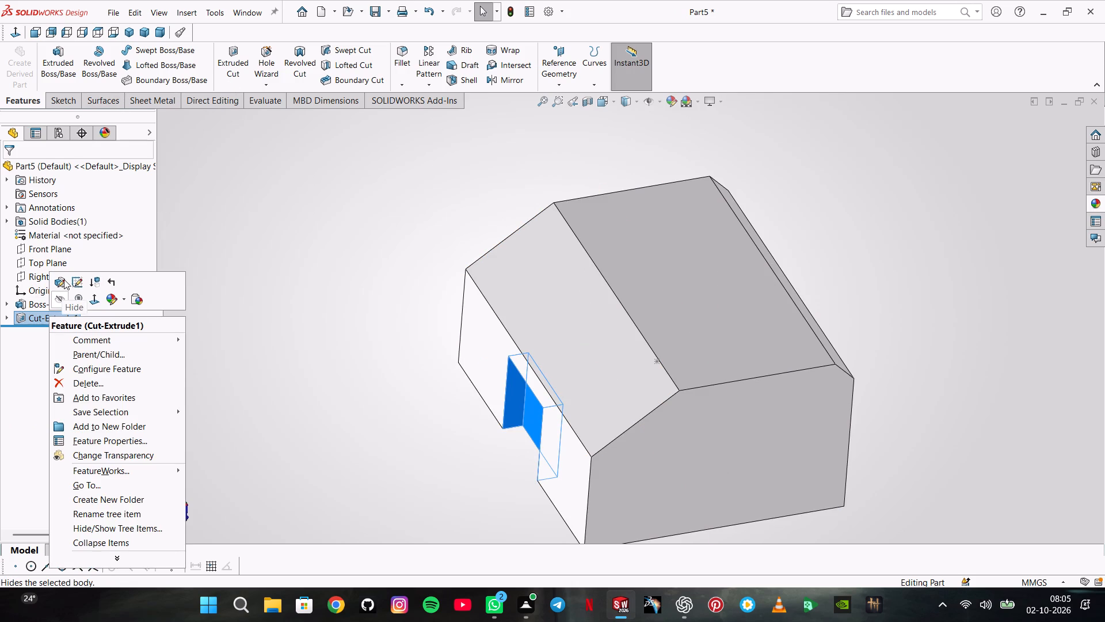
{"action": "left_click", "coordinate": [64, 279]}
{"action": "left_click", "coordinate": [90, 242]}
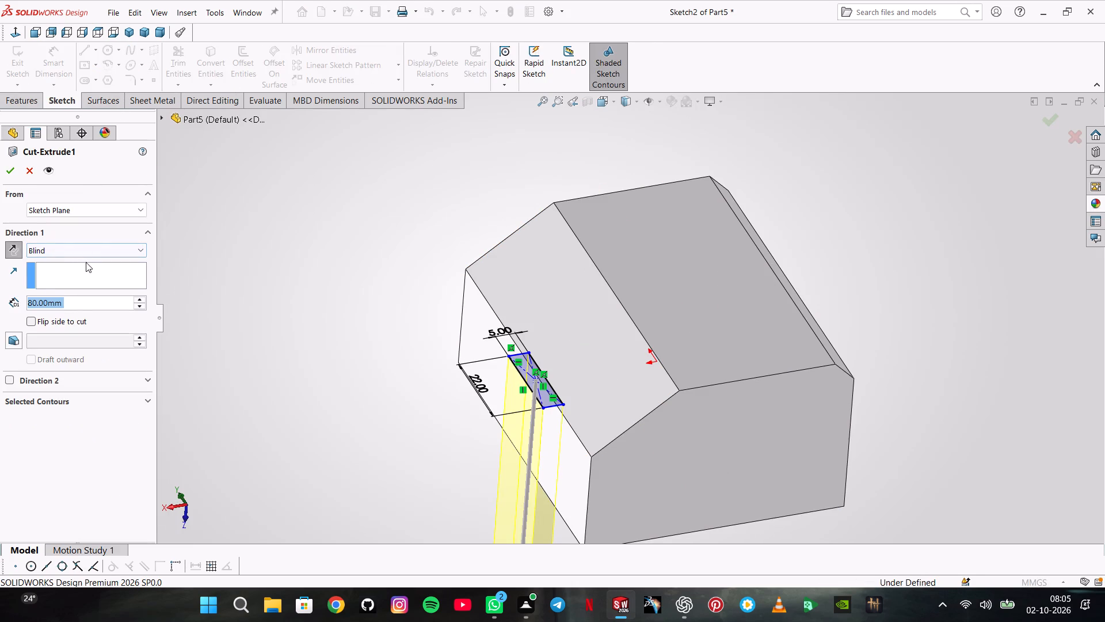
{"action": "left_click", "coordinate": [88, 255]}
{"action": "left_click", "coordinate": [84, 277]}
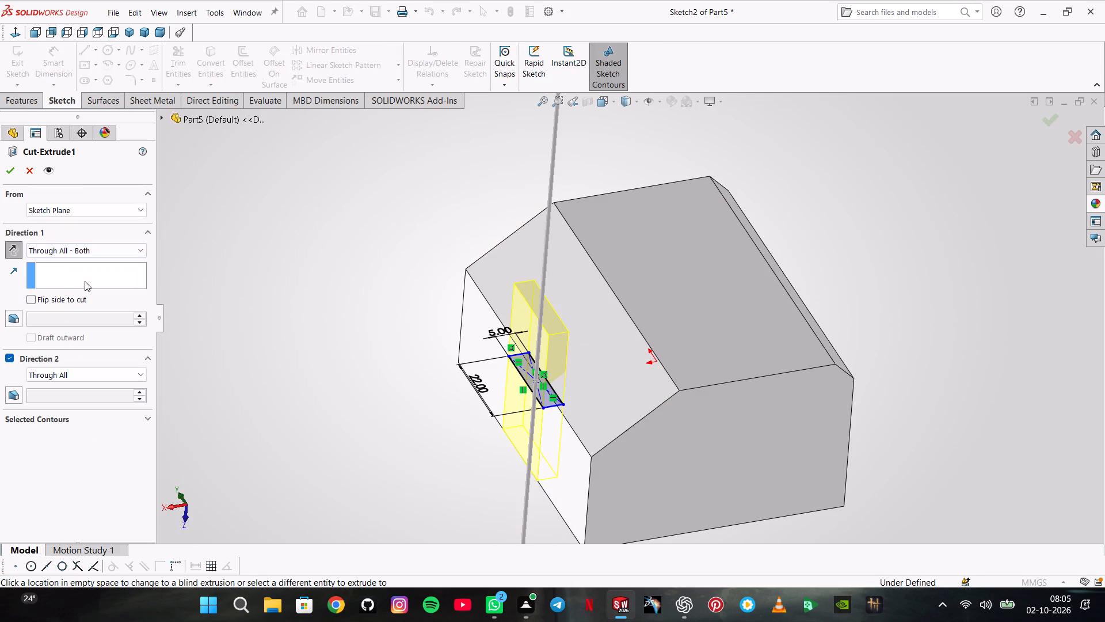
{"action": "left_click", "coordinate": [5, 166]}
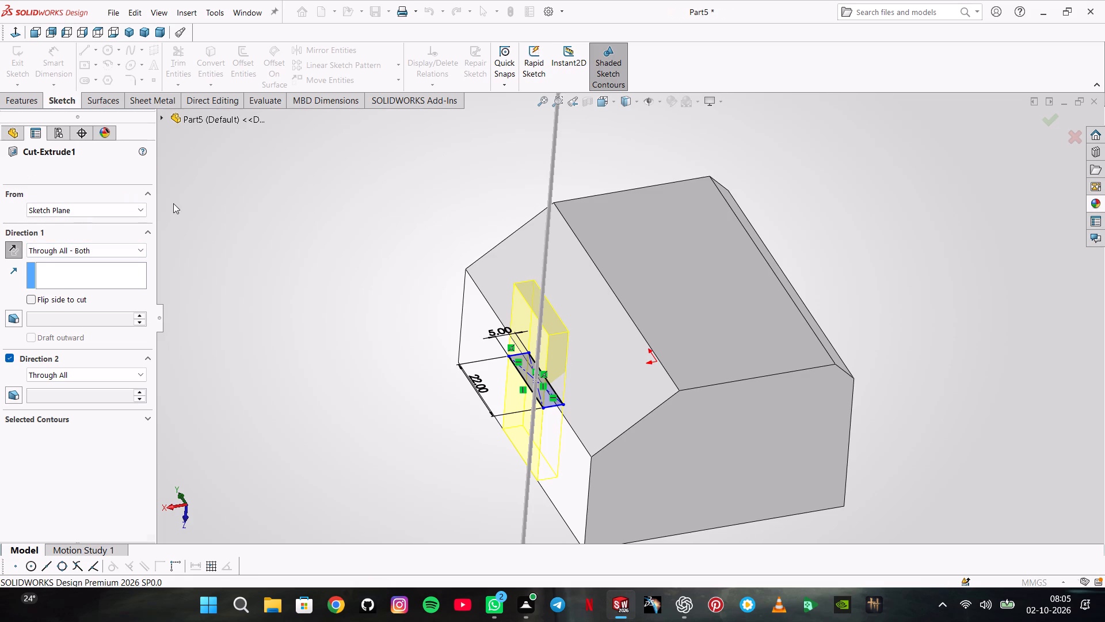
{"action": "left_click", "coordinate": [227, 192]}
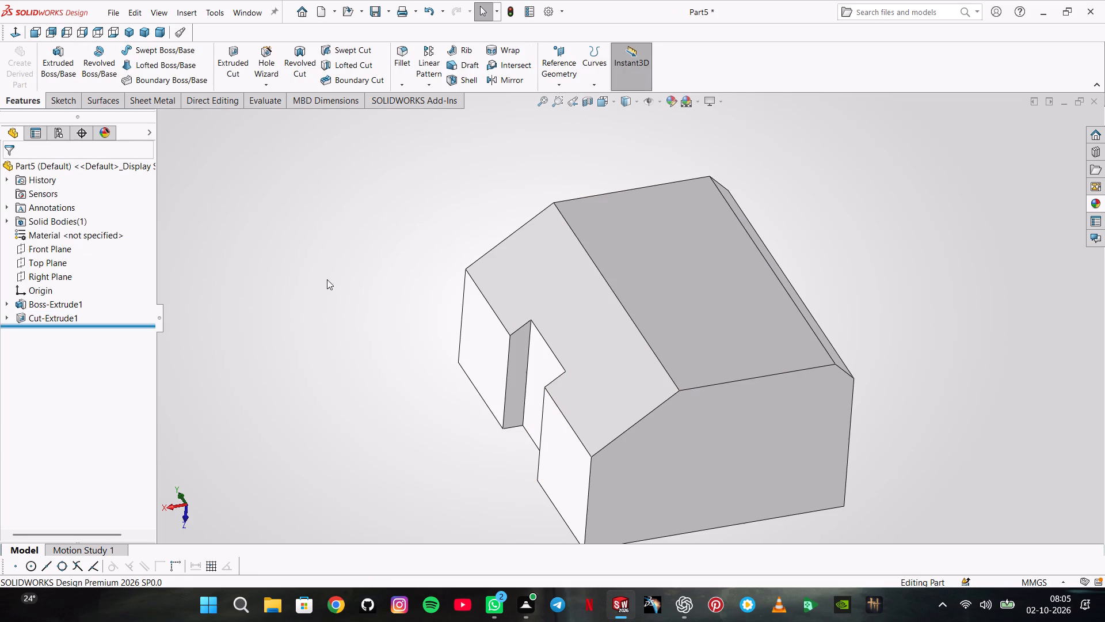
Start a new sketch on the block's end face that shows the chamfered profile.
{"action": "middle_click_drag", "start_coordinate": [379, 248], "coordinate": [593, 446]}
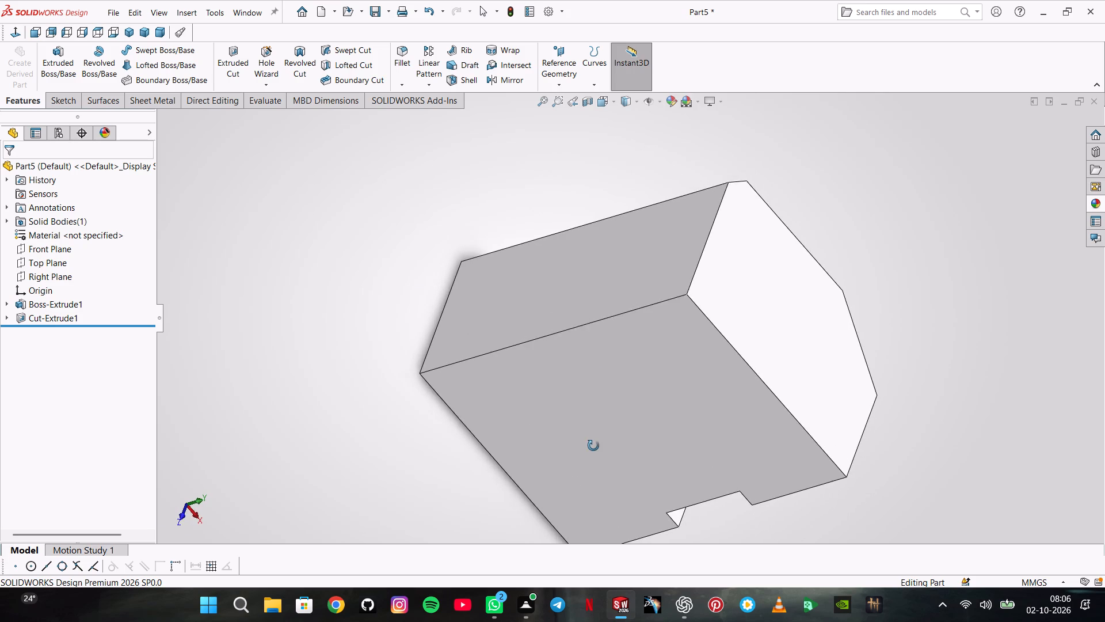
{"action": "middle_click_drag", "start_coordinate": [593, 446], "coordinate": [592, 448]}
{"action": "left_click", "coordinate": [764, 329]}
{"action": "left_click", "coordinate": [815, 290]}
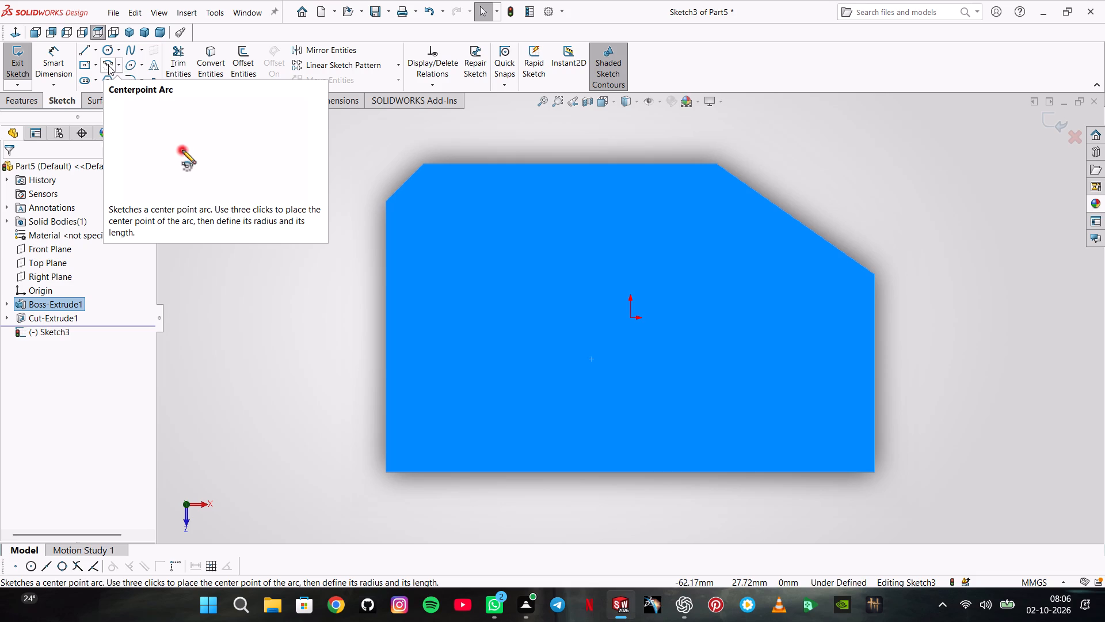
Start a 3 Point Arc in the new sketch on the chamfered end face.
{"action": "left_click", "coordinate": [119, 64]}
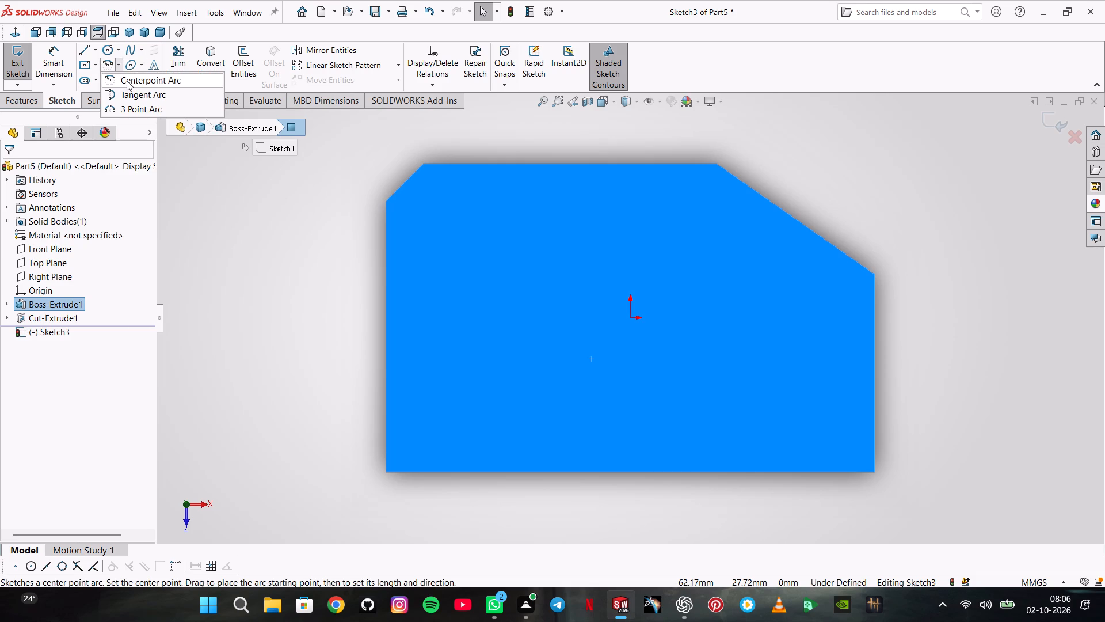
{"action": "left_click", "coordinate": [123, 111]}
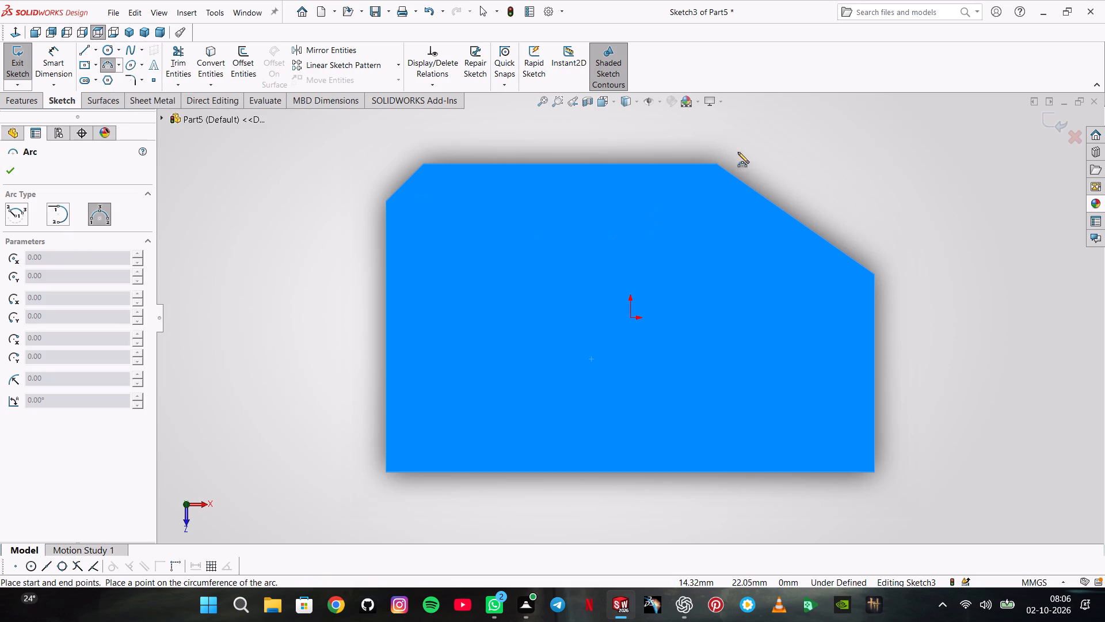
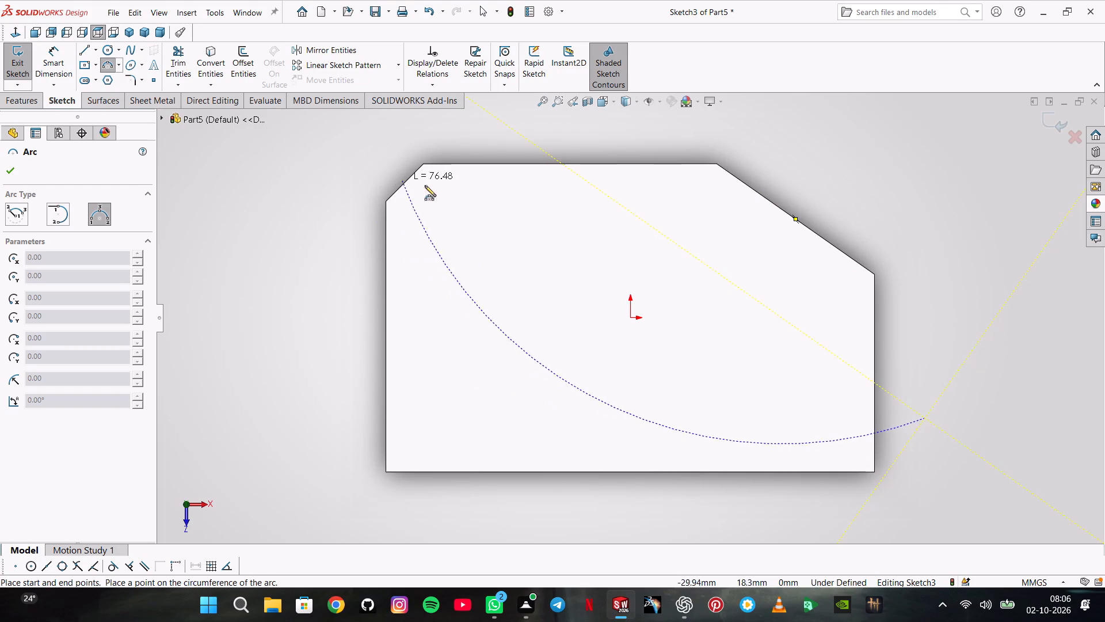
Abandon the arc and sketch a circle of about 55.7 mm radius, centred beyond the small chamfer and overlapping the end face.
{"action": "scroll", "coordinate": [467, 196], "scroll_direction": "up", "scroll_amount": 3}
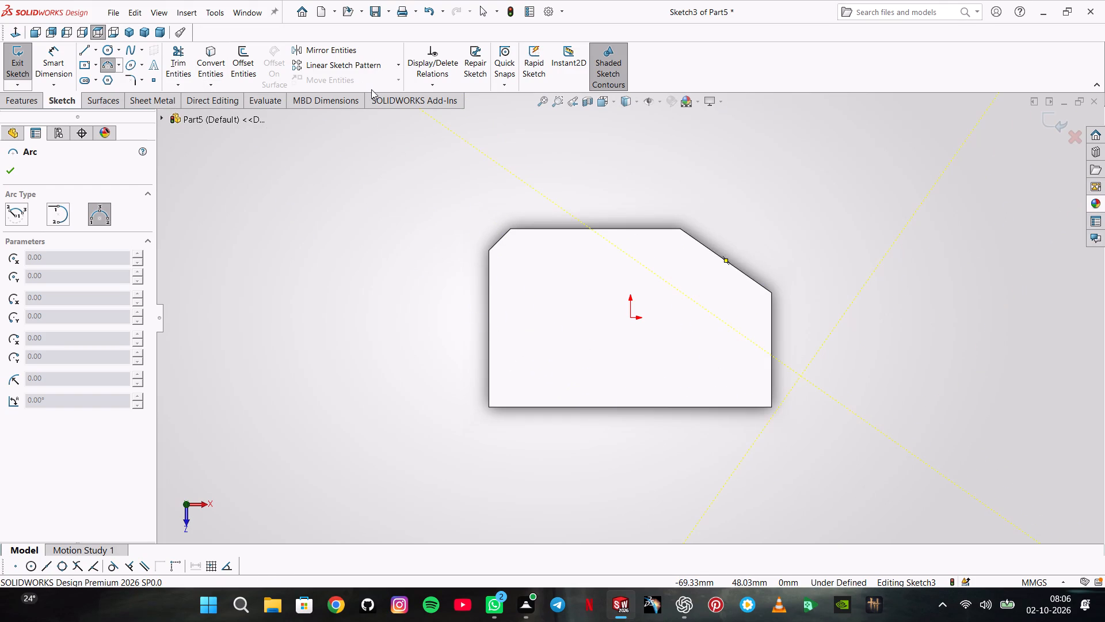
{"action": "key", "text": "Escape"}
{"action": "left_click", "coordinate": [105, 49]}
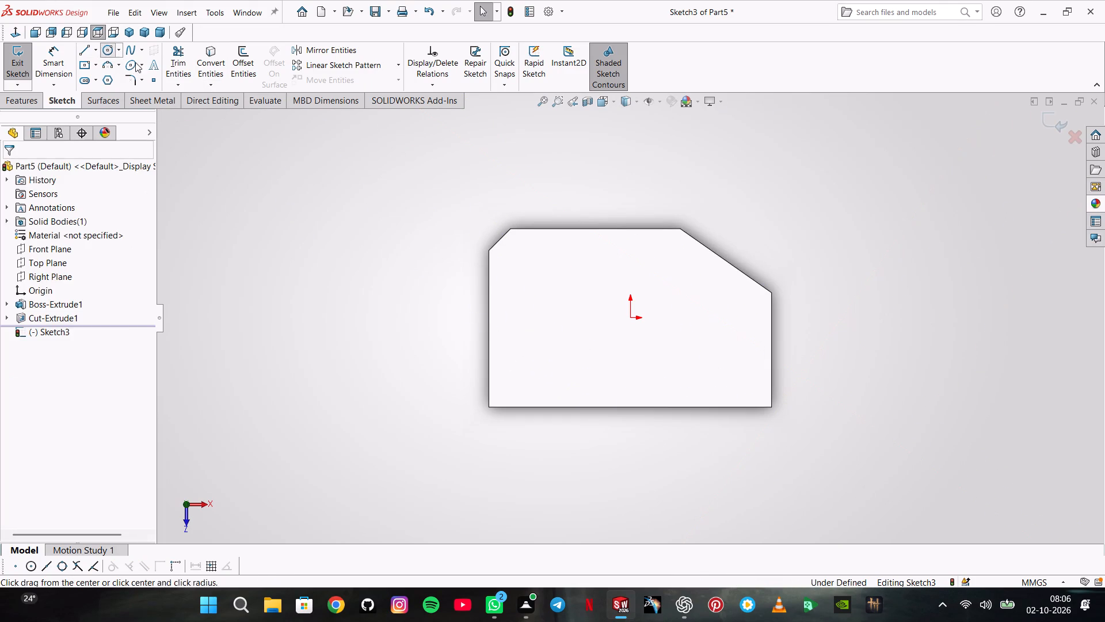
{"action": "scroll", "coordinate": [461, 166], "scroll_direction": "up", "scroll_amount": 1}
{"action": "left_click", "coordinate": [508, 160]}
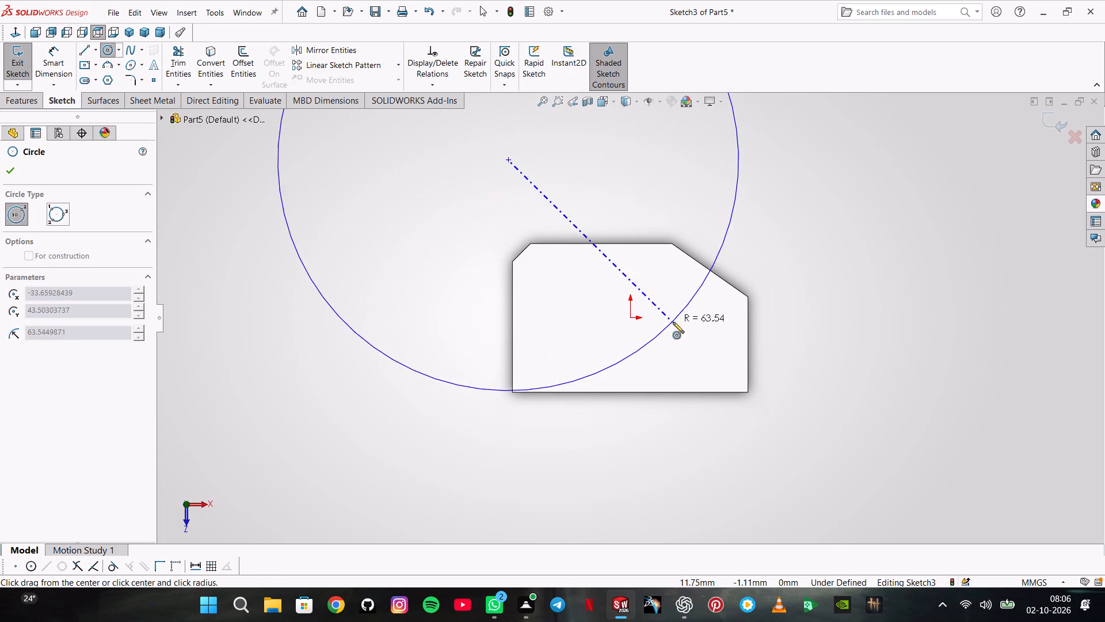
{"action": "left_click", "coordinate": [672, 278]}
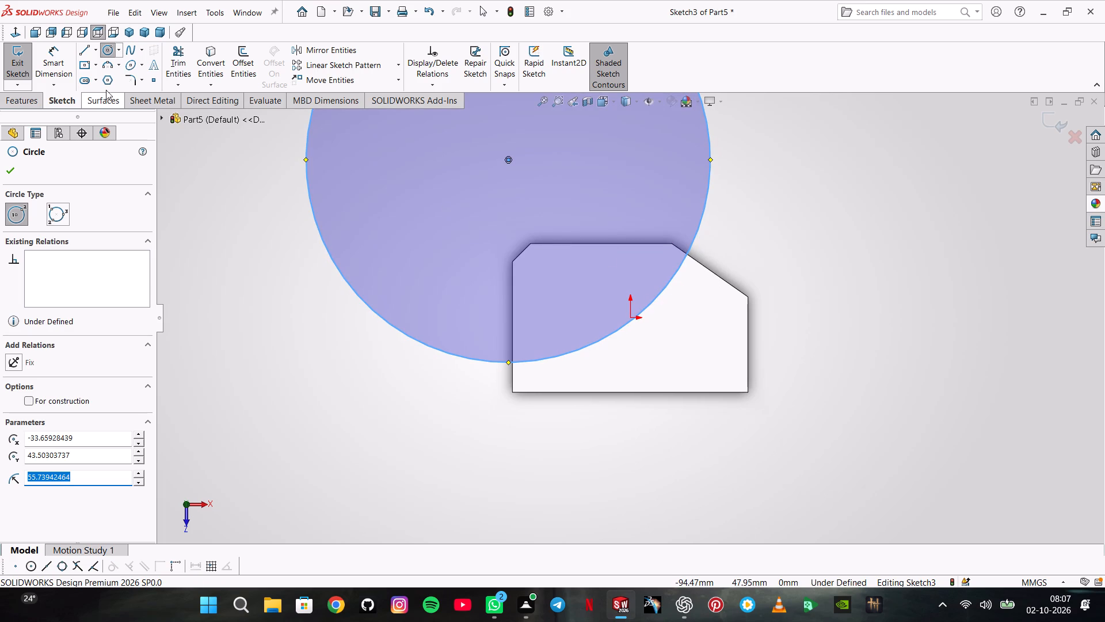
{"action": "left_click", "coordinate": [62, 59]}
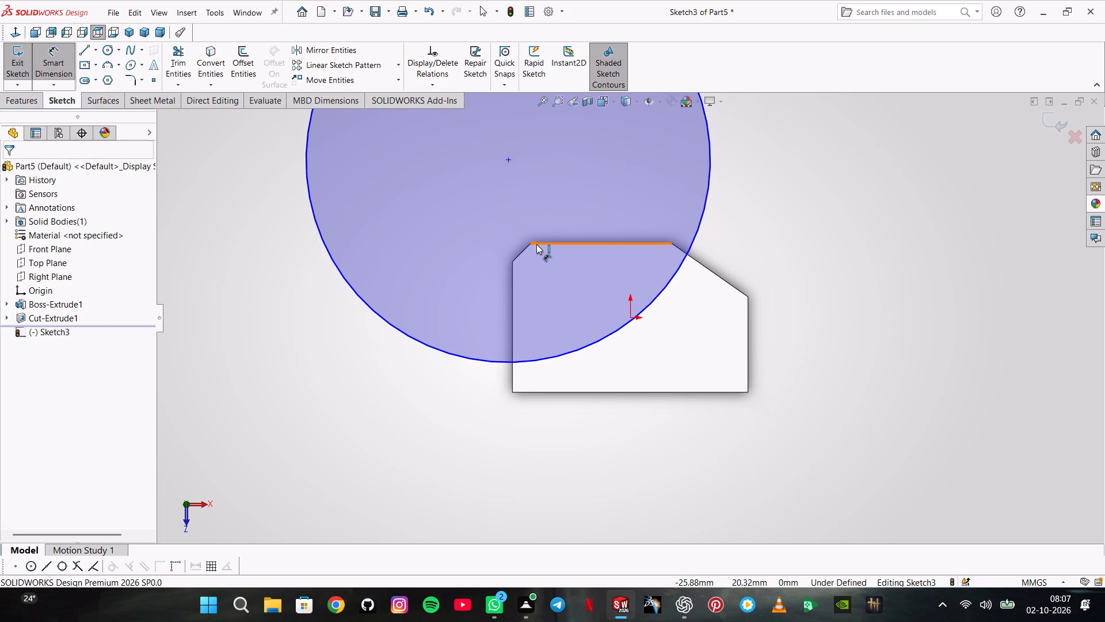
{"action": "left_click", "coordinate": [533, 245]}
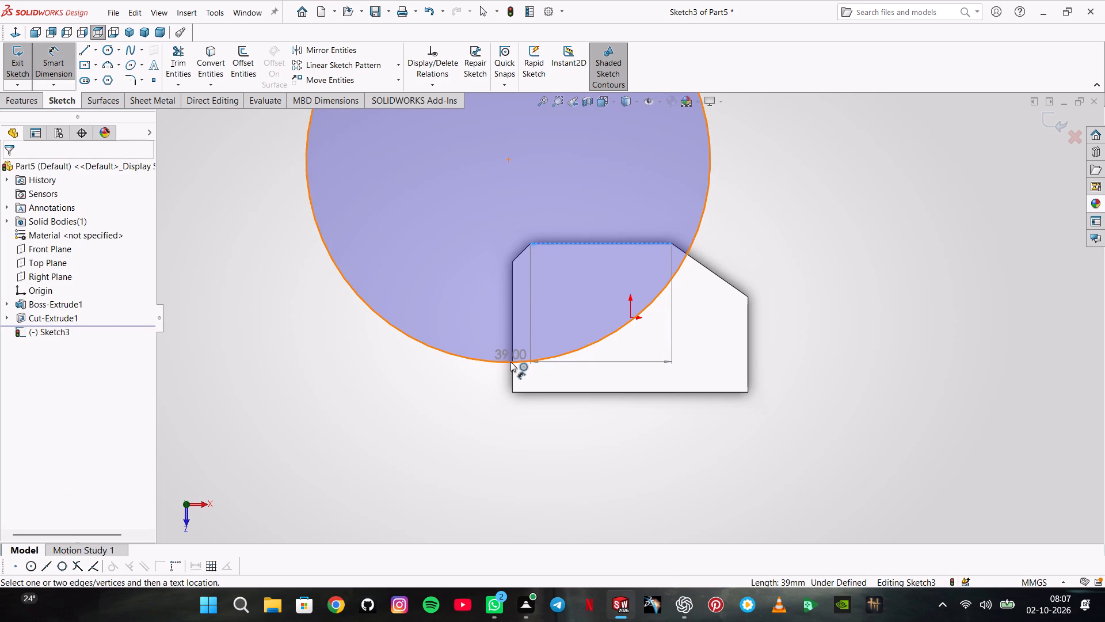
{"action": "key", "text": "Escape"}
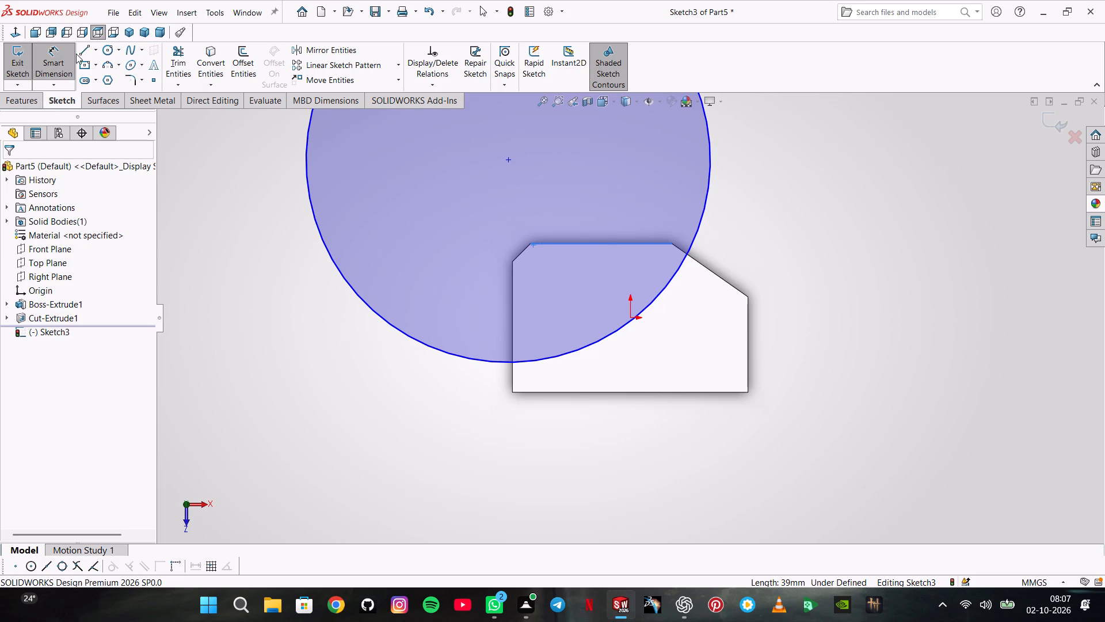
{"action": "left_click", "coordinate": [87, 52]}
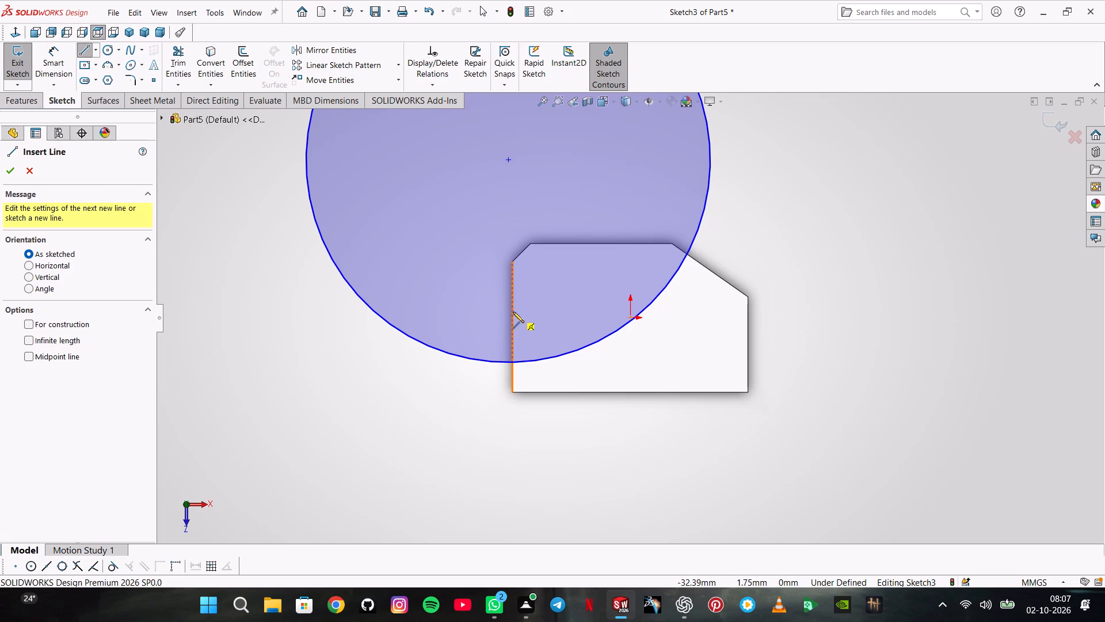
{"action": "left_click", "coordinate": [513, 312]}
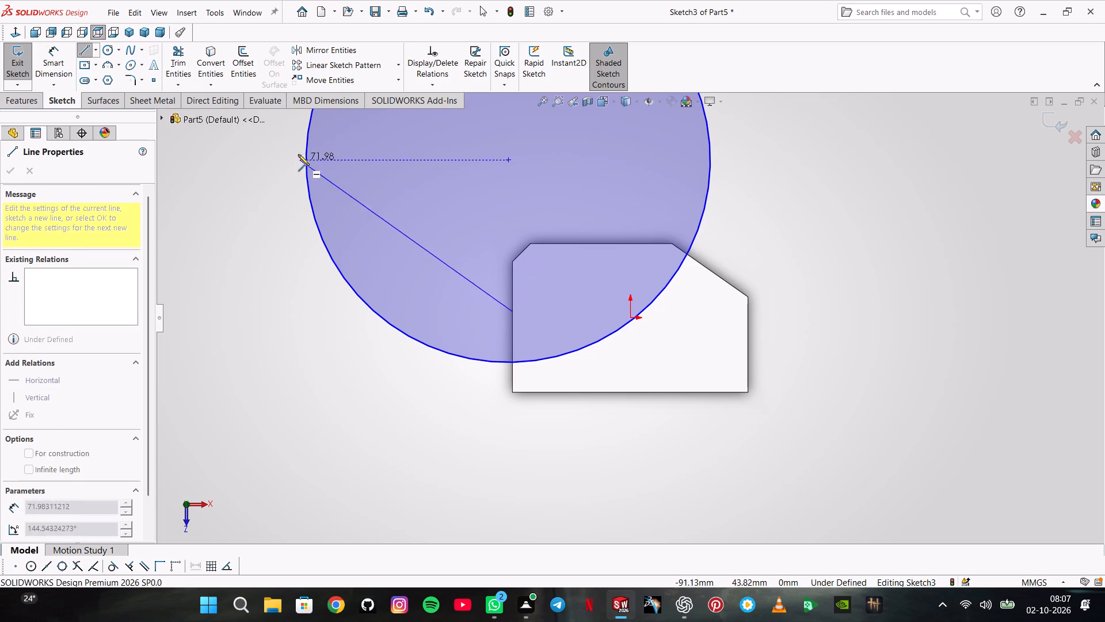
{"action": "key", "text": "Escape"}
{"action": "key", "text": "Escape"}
Convert the face's long vertical edge, small chamfer, upper horizontal edge and sloped edge into sketch lines.
{"action": "left_click", "coordinate": [211, 68]}
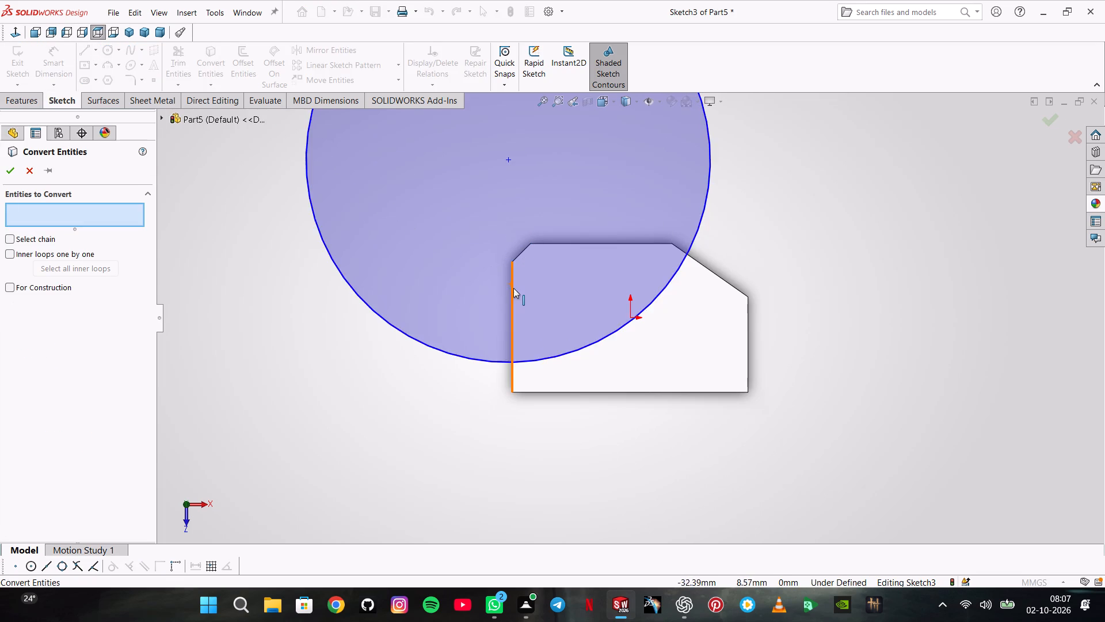
{"action": "left_click", "coordinate": [515, 288]}
{"action": "left_click", "coordinate": [511, 284]}
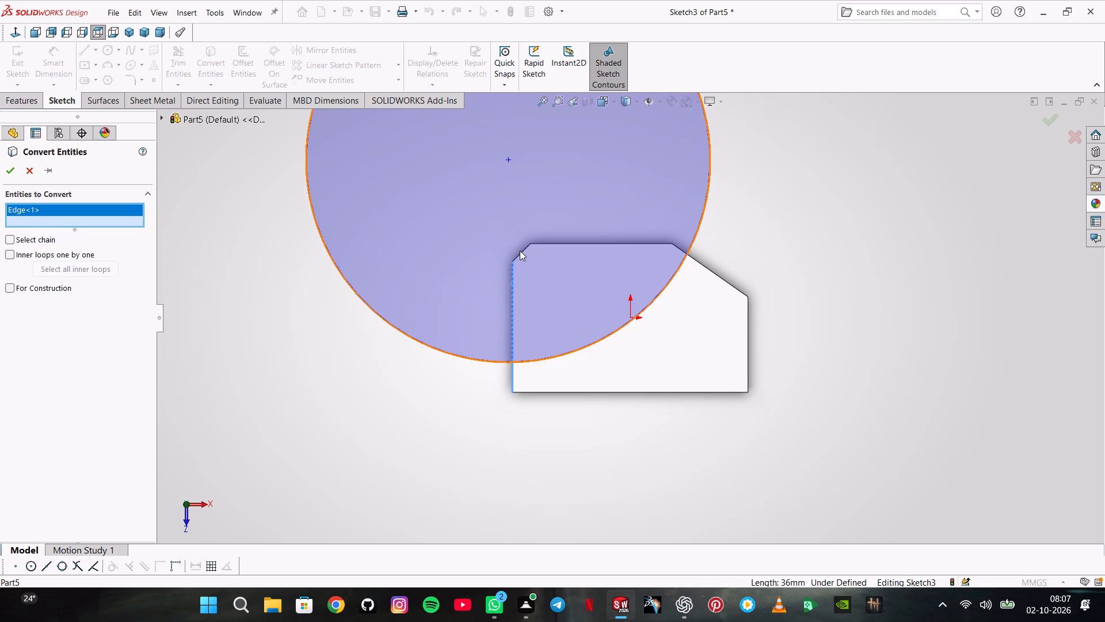
{"action": "left_click", "coordinate": [523, 250]}
{"action": "left_click", "coordinate": [543, 244]}
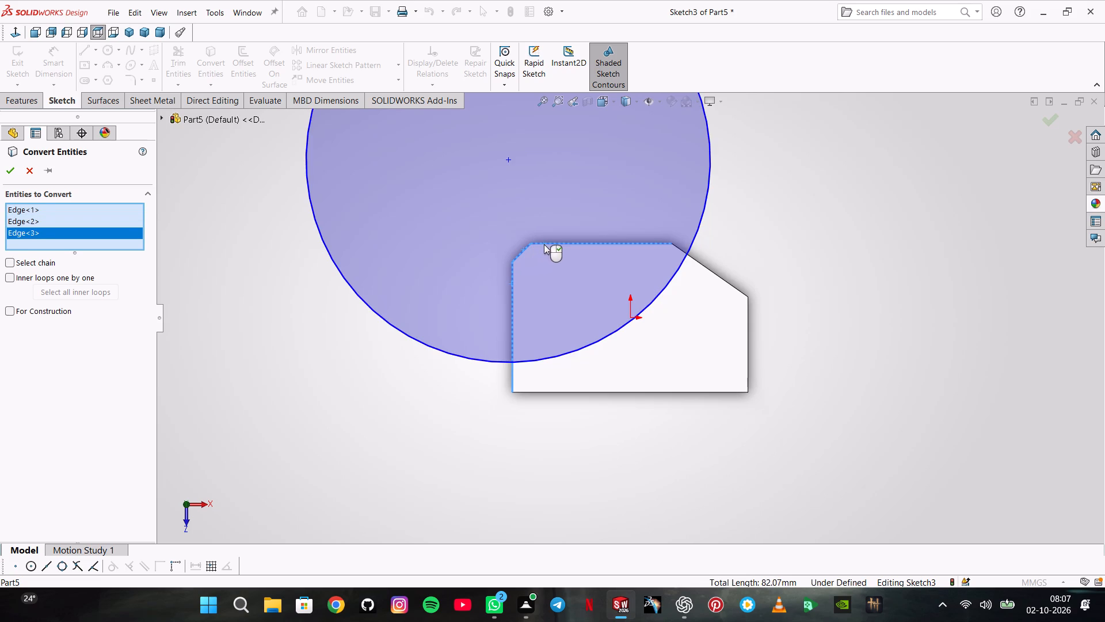
{"action": "left_click", "coordinate": [684, 251]}
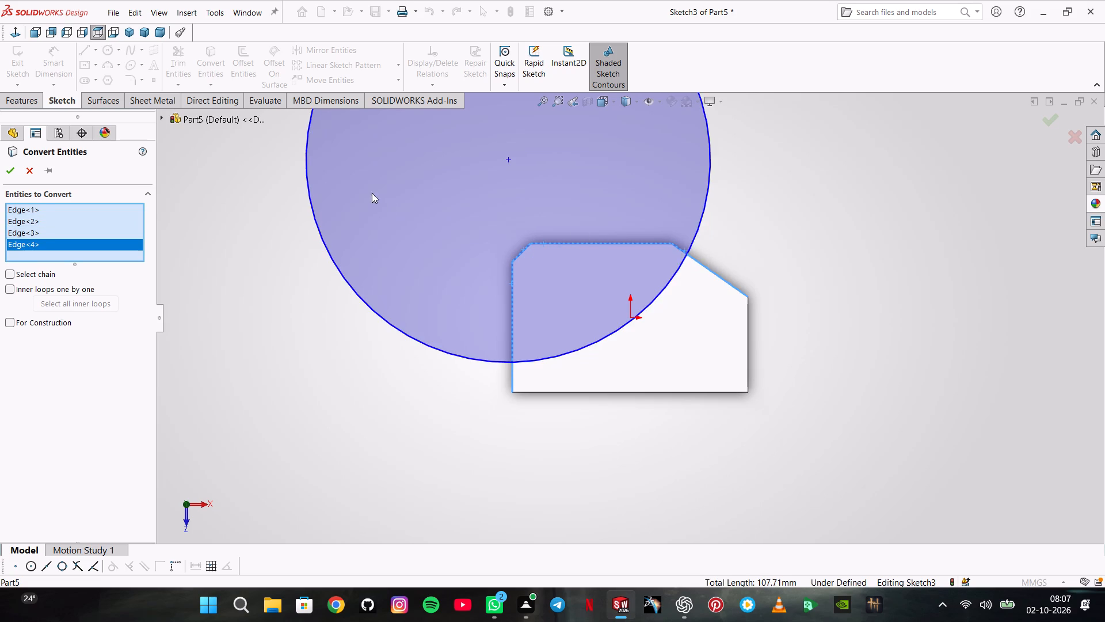
{"action": "left_click", "coordinate": [15, 172]}
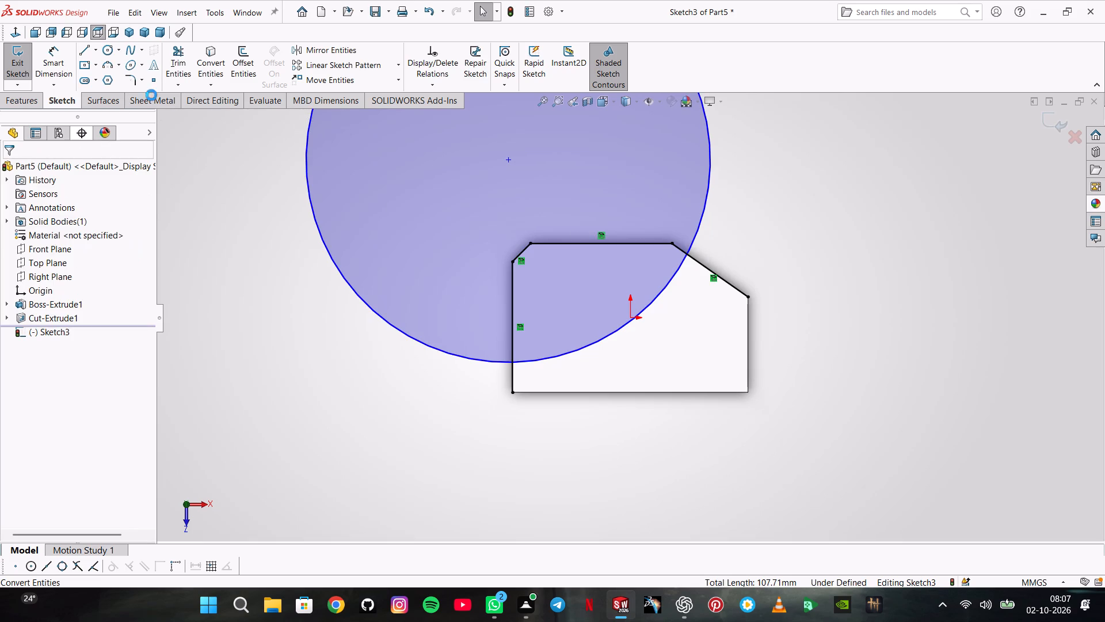
Trim away the parts of the converted vertical and sloped lines that extend outside the circle.
{"action": "left_click", "coordinate": [183, 57]}
{"action": "left_click", "coordinate": [513, 385]}
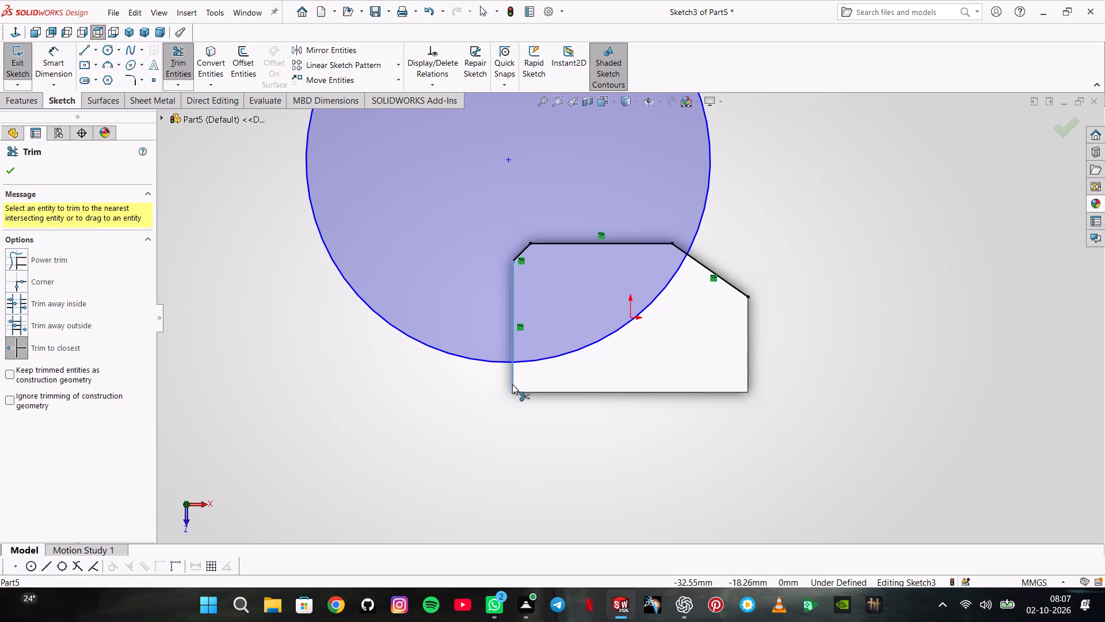
{"action": "left_click", "coordinate": [727, 283]}
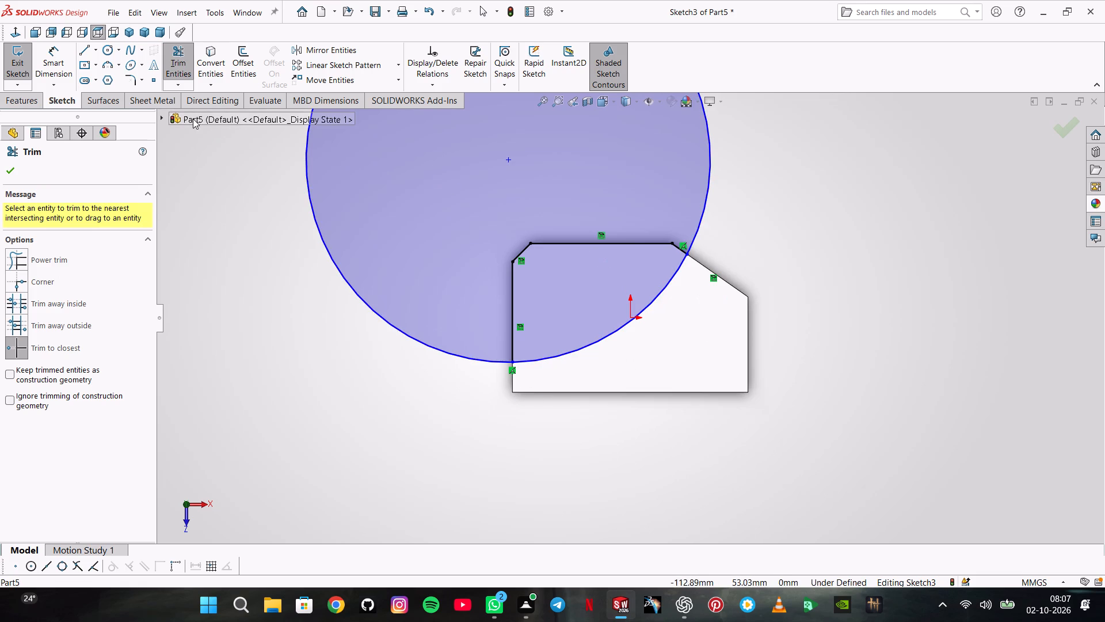
Dimension the distance from the upper horizontal line to the point where the circle meets the vertical line as 28 mm.
{"action": "left_click", "coordinate": [55, 60]}
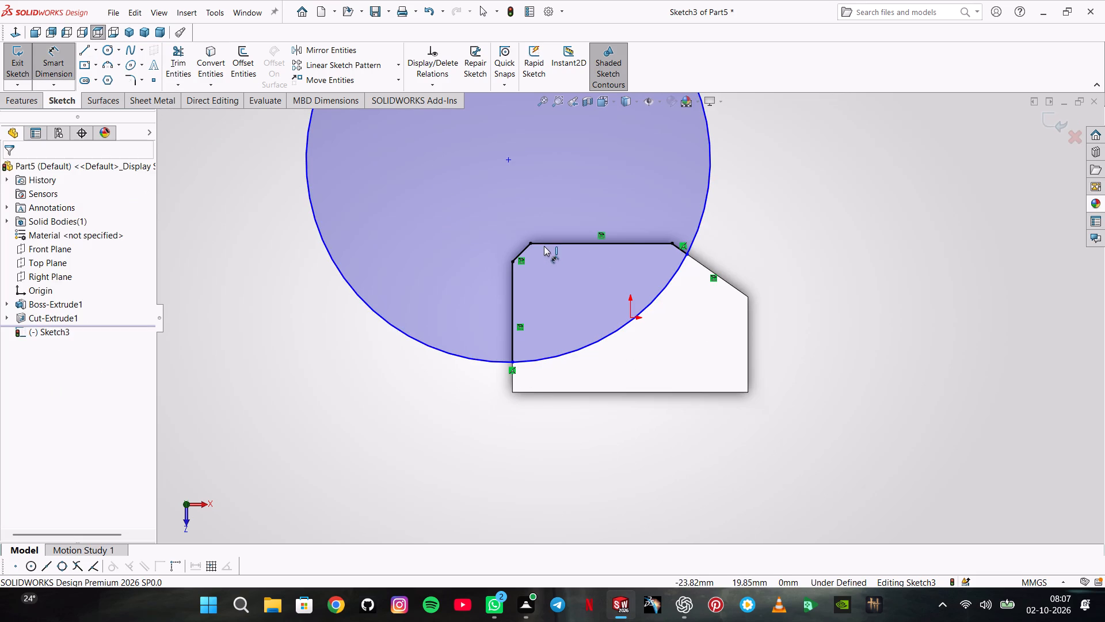
{"action": "left_click", "coordinate": [544, 244]}
{"action": "left_click", "coordinate": [512, 363]}
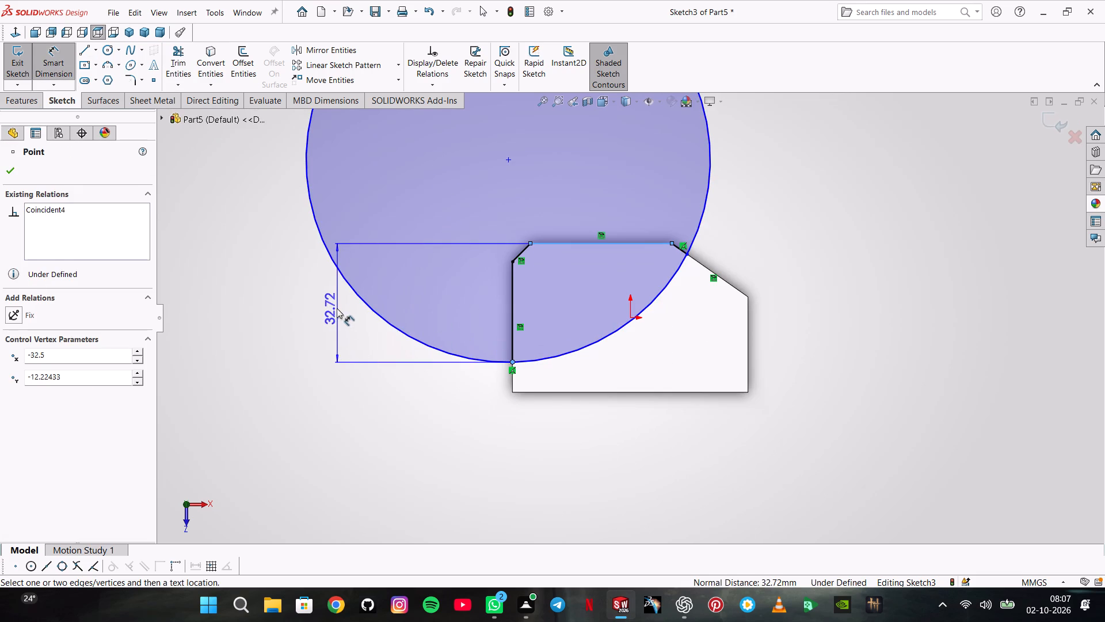
{"action": "left_click", "coordinate": [336, 308]}
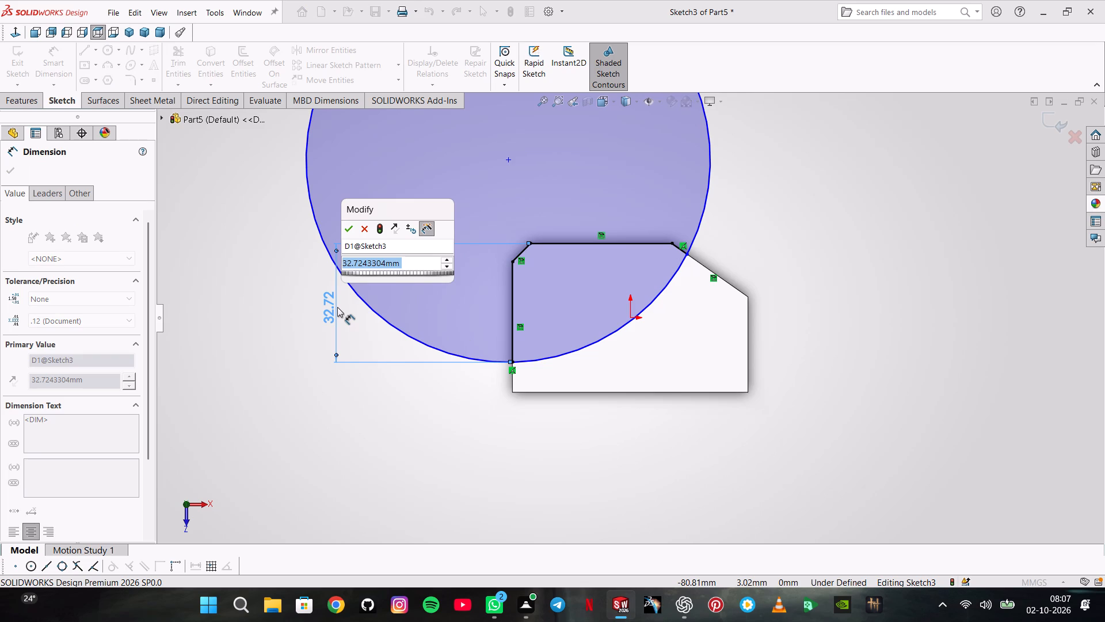
{"action": "type", "text": "28"}
{"action": "key", "text": "Return"}
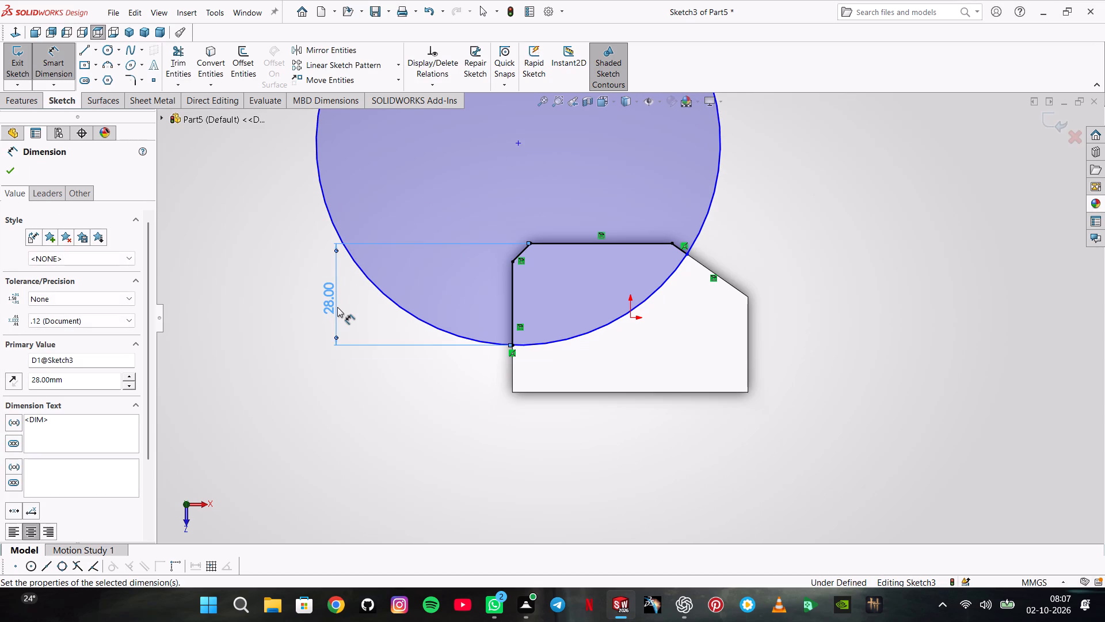
Dimension the circle's diameter as 60*2, giving 120 mm.
{"action": "scroll", "coordinate": [420, 276], "scroll_direction": "up", "scroll_amount": 1}
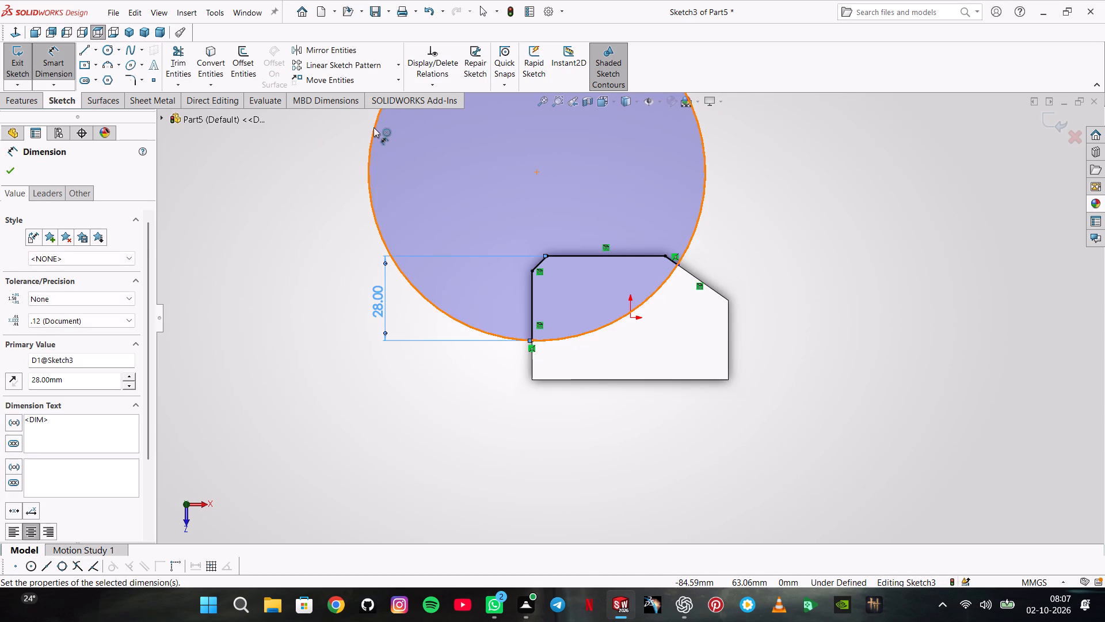
{"action": "left_click", "coordinate": [374, 127]}
{"action": "left_click", "coordinate": [272, 183]}
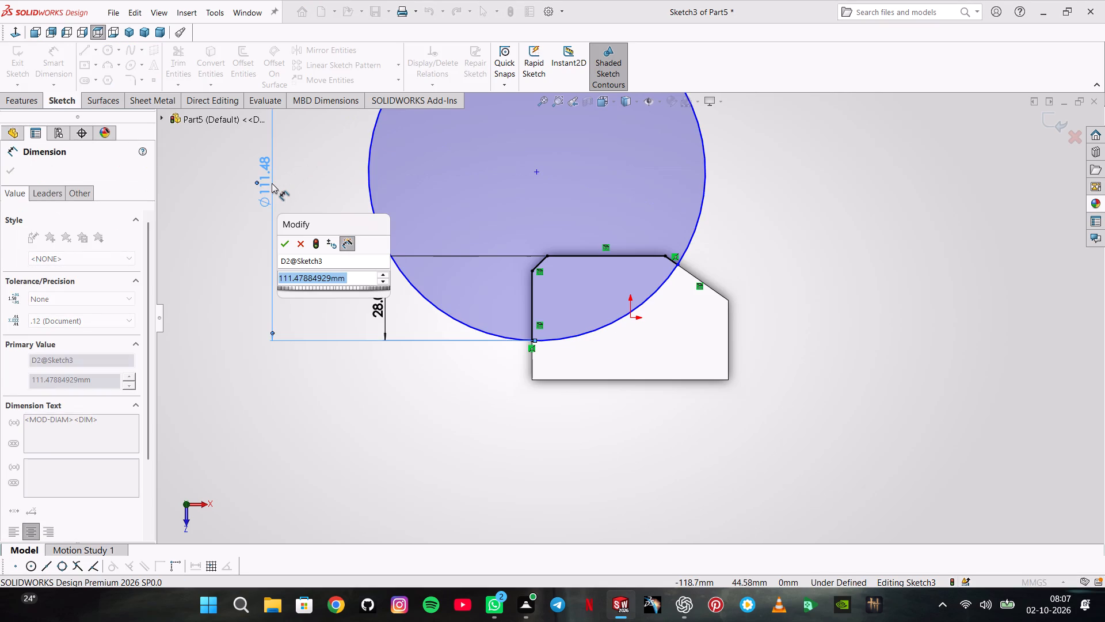
{"action": "type", "text": "68"}
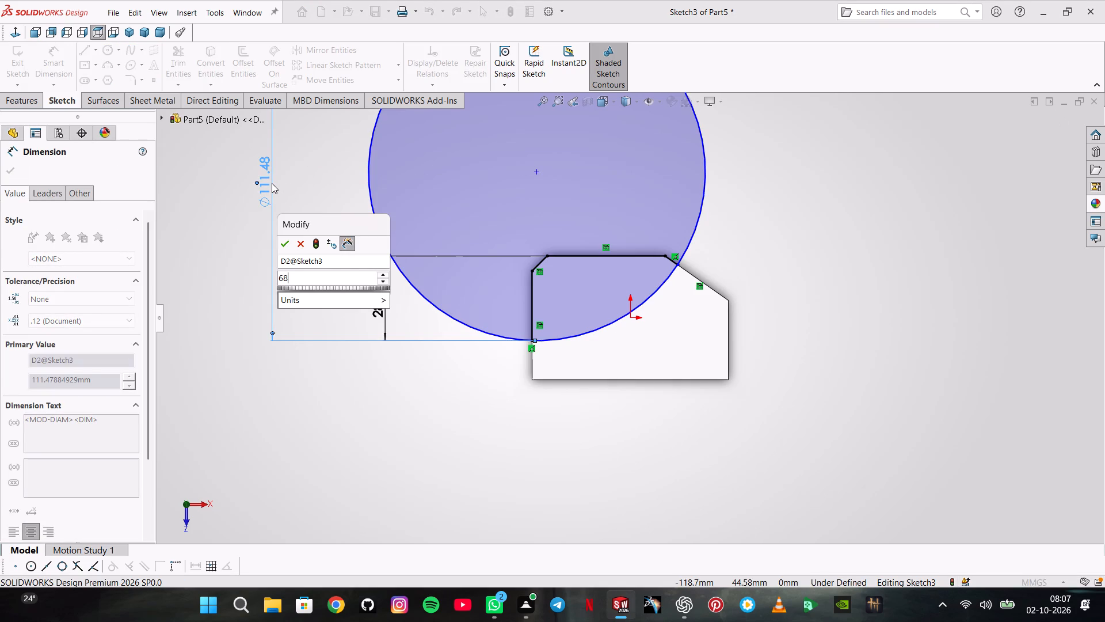
{"action": "key", "text": "BackSpace"}
{"action": "type", "text": "0*2"}
{"action": "key", "text": "Return"}
{"action": "scroll", "coordinate": [565, 249], "scroll_direction": "up", "scroll_amount": 2}
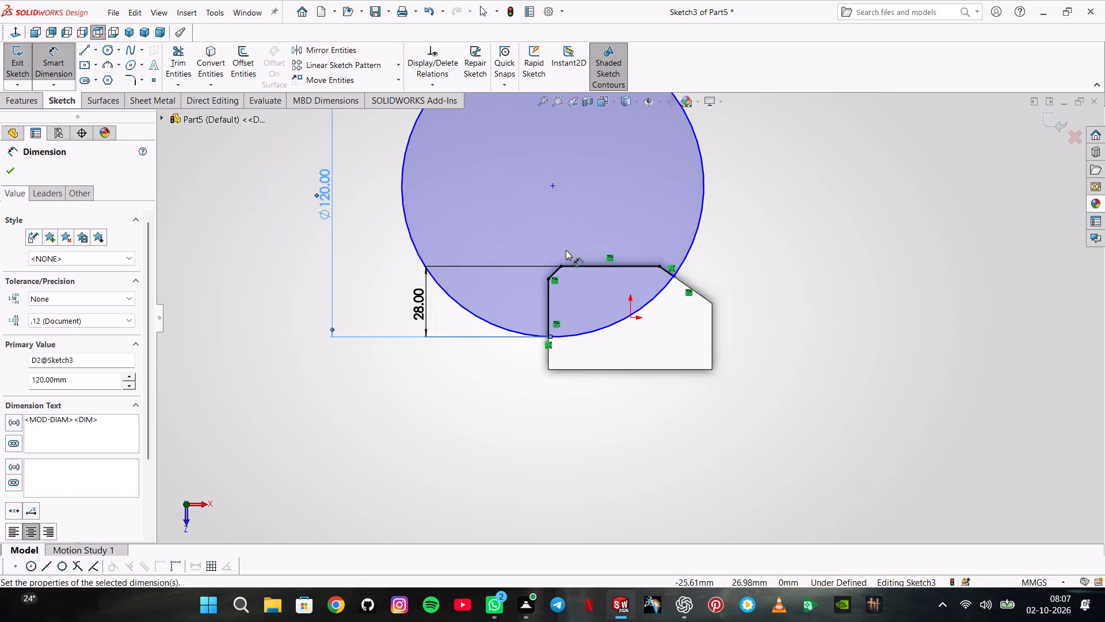
{"action": "scroll", "coordinate": [566, 250], "scroll_direction": "up", "scroll_amount": 1}
{"action": "scroll", "coordinate": [574, 267], "scroll_direction": "down", "scroll_amount": 6}
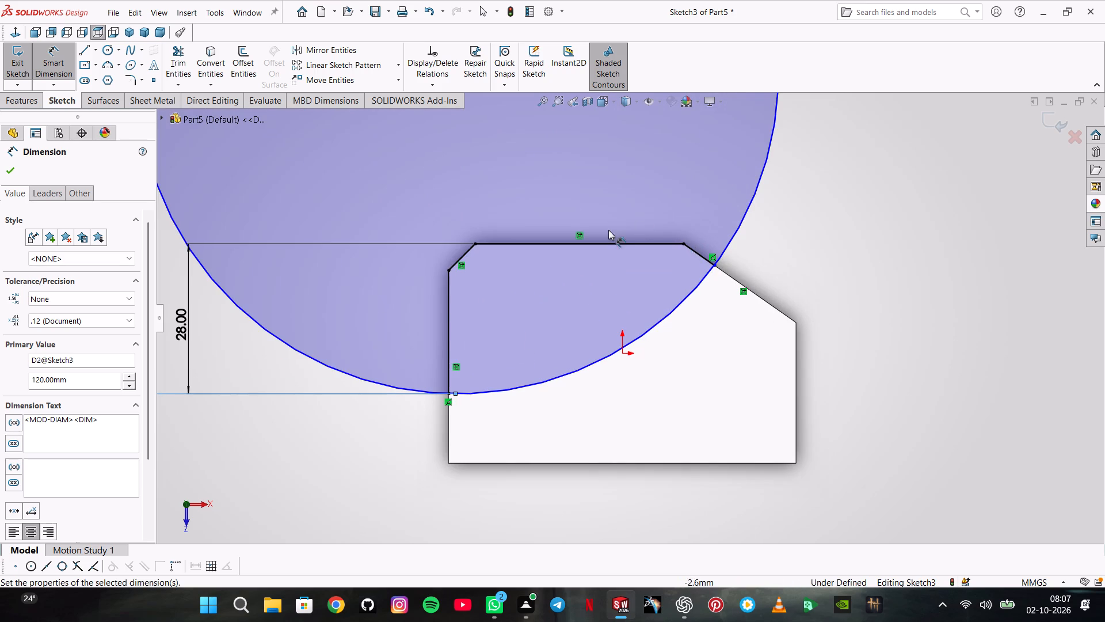
{"action": "scroll", "coordinate": [571, 204], "scroll_direction": "up", "scroll_amount": 2}
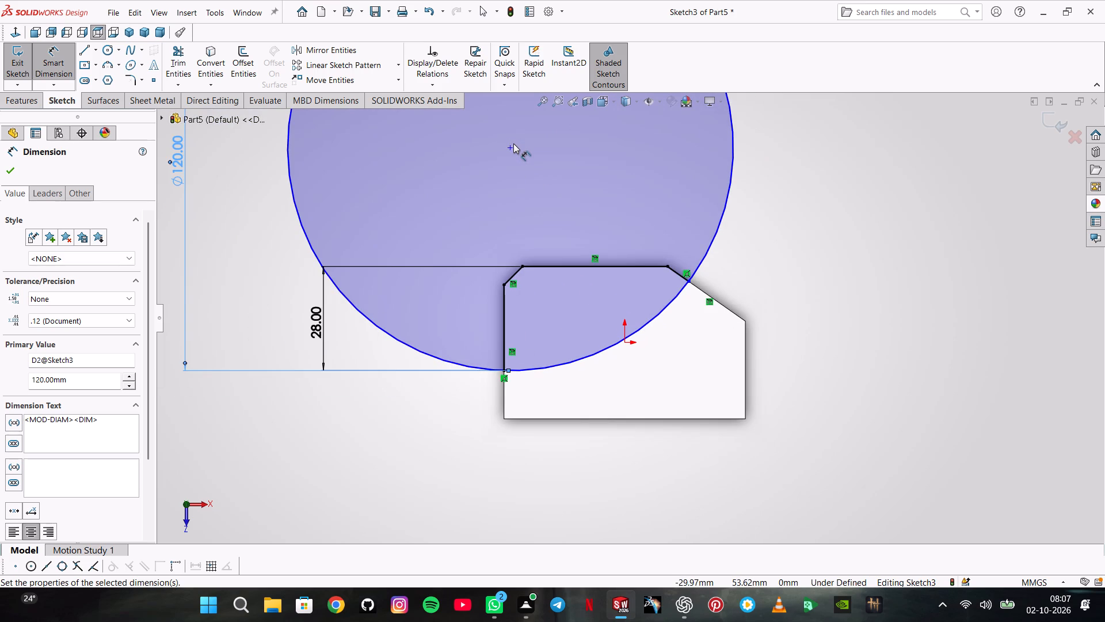
{"action": "key", "text": "Escape"}
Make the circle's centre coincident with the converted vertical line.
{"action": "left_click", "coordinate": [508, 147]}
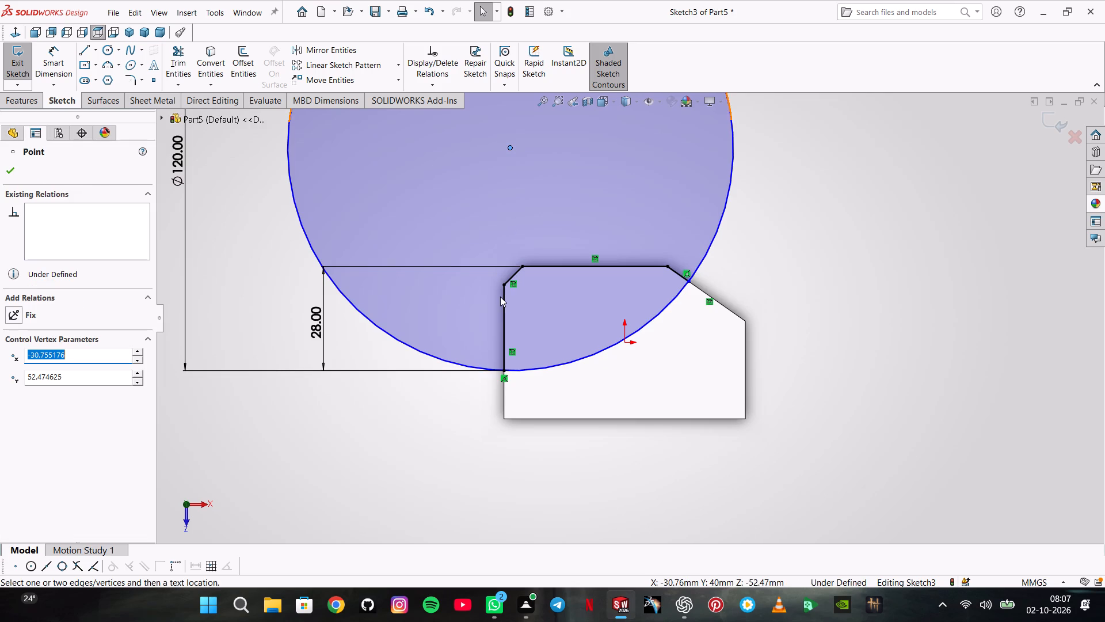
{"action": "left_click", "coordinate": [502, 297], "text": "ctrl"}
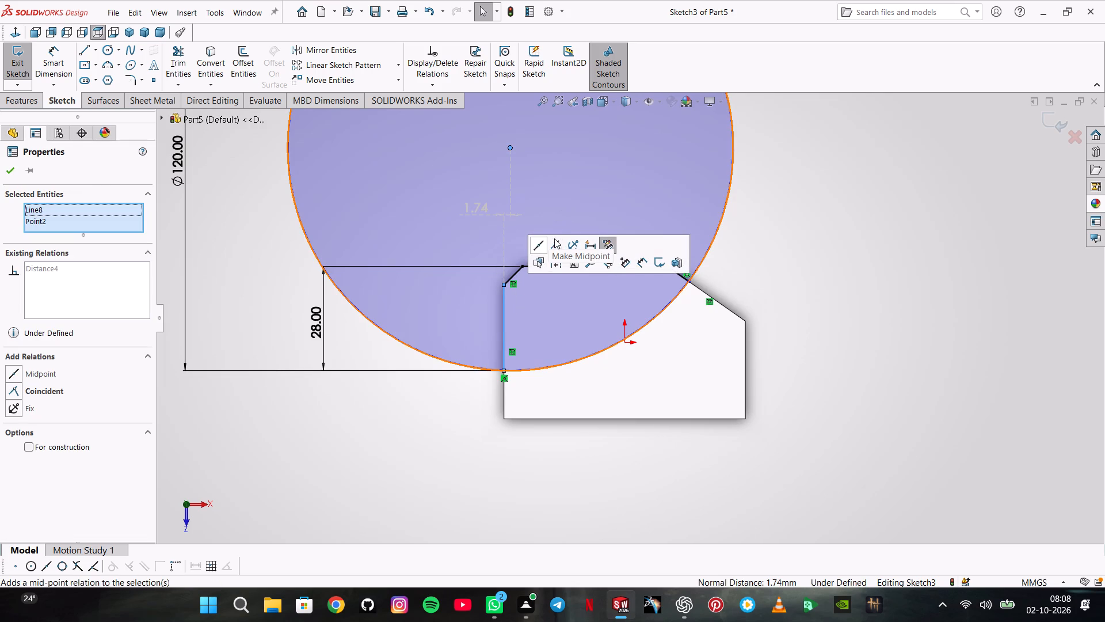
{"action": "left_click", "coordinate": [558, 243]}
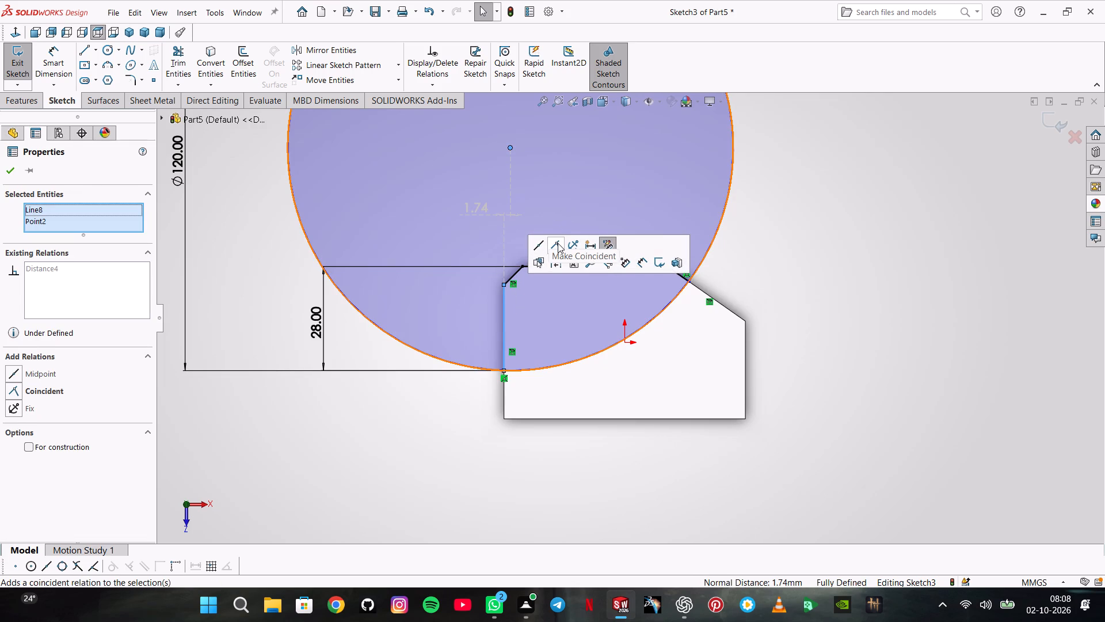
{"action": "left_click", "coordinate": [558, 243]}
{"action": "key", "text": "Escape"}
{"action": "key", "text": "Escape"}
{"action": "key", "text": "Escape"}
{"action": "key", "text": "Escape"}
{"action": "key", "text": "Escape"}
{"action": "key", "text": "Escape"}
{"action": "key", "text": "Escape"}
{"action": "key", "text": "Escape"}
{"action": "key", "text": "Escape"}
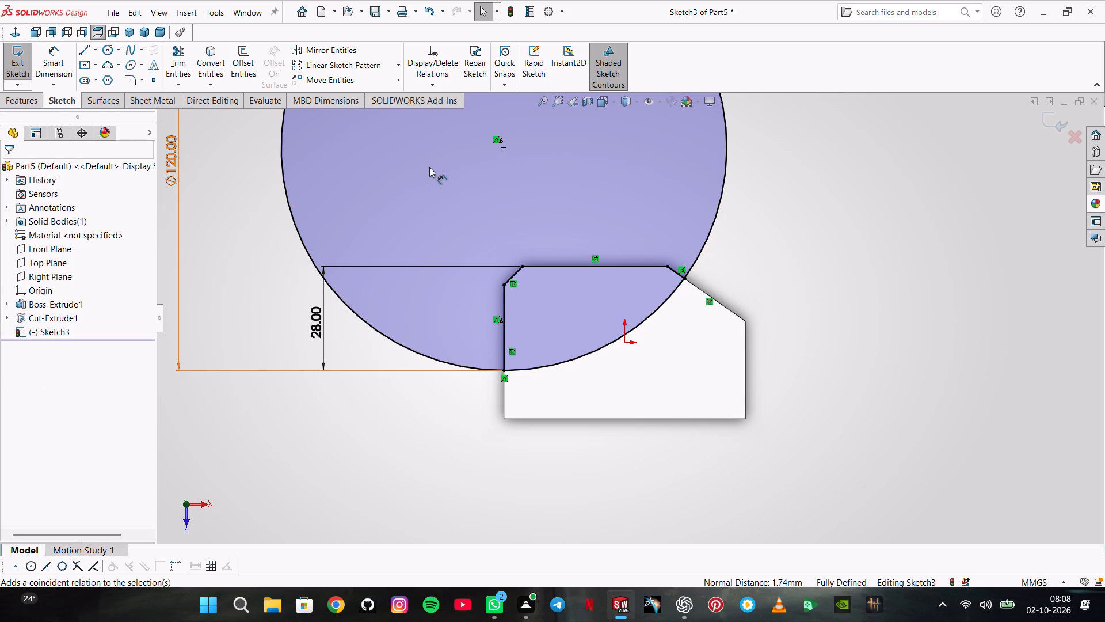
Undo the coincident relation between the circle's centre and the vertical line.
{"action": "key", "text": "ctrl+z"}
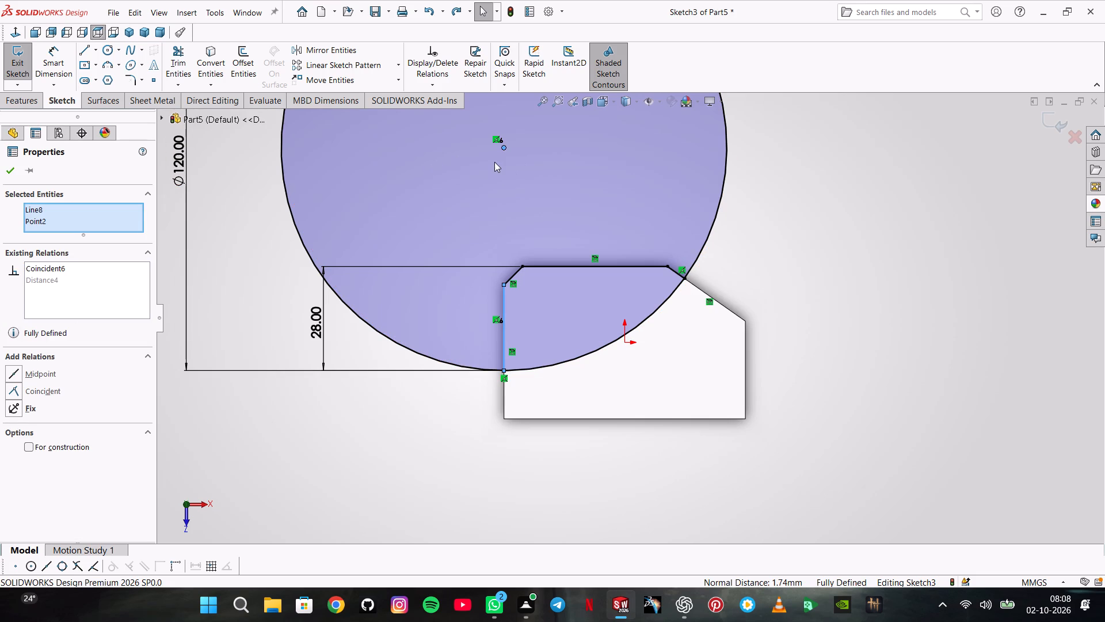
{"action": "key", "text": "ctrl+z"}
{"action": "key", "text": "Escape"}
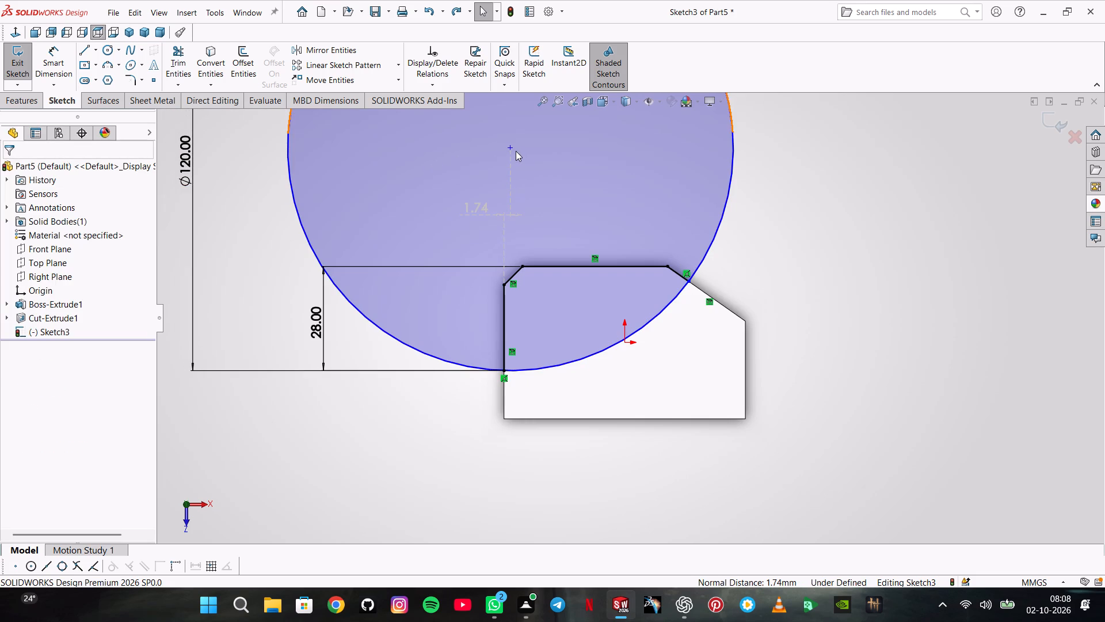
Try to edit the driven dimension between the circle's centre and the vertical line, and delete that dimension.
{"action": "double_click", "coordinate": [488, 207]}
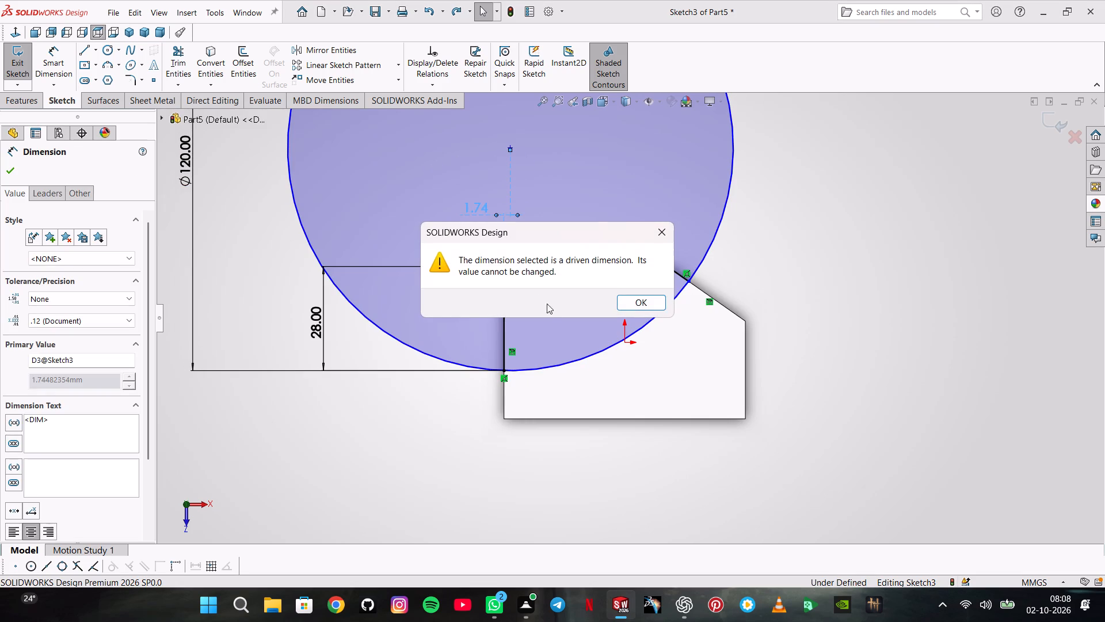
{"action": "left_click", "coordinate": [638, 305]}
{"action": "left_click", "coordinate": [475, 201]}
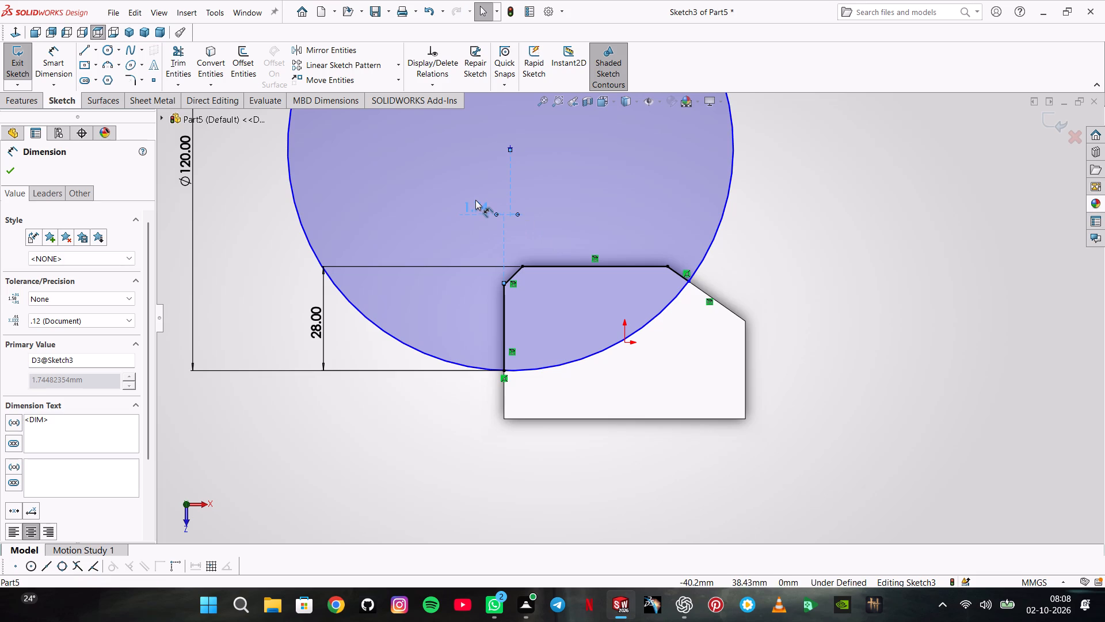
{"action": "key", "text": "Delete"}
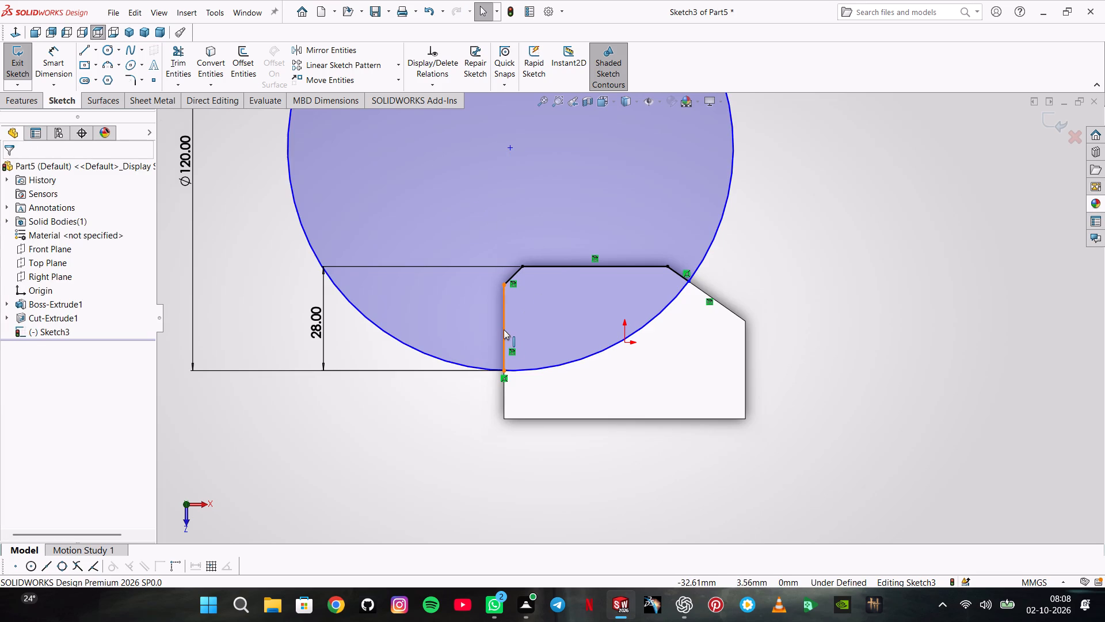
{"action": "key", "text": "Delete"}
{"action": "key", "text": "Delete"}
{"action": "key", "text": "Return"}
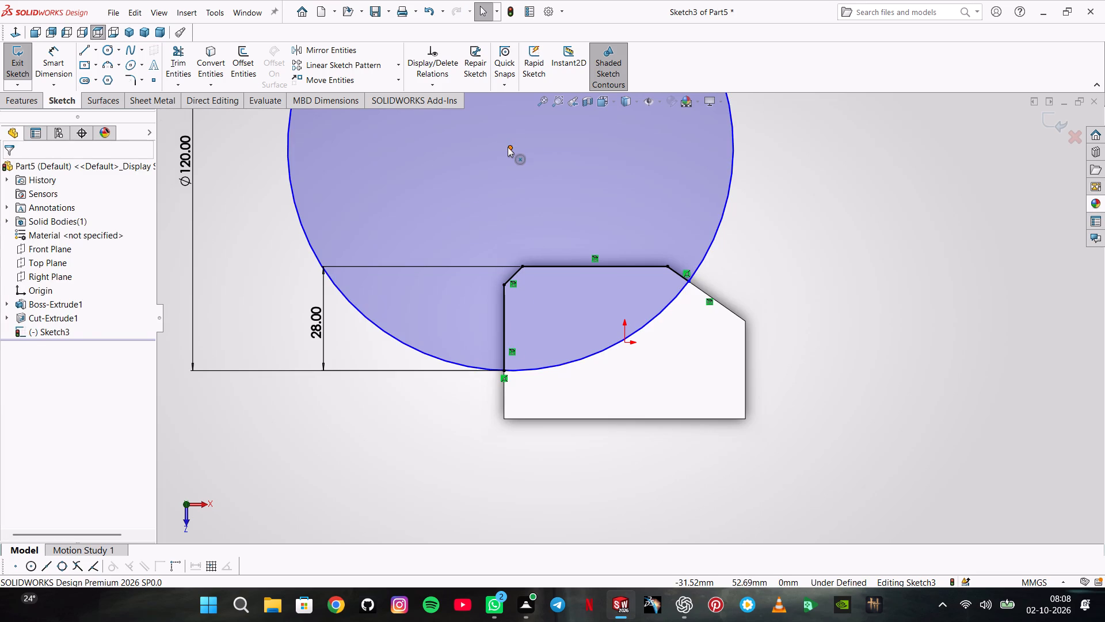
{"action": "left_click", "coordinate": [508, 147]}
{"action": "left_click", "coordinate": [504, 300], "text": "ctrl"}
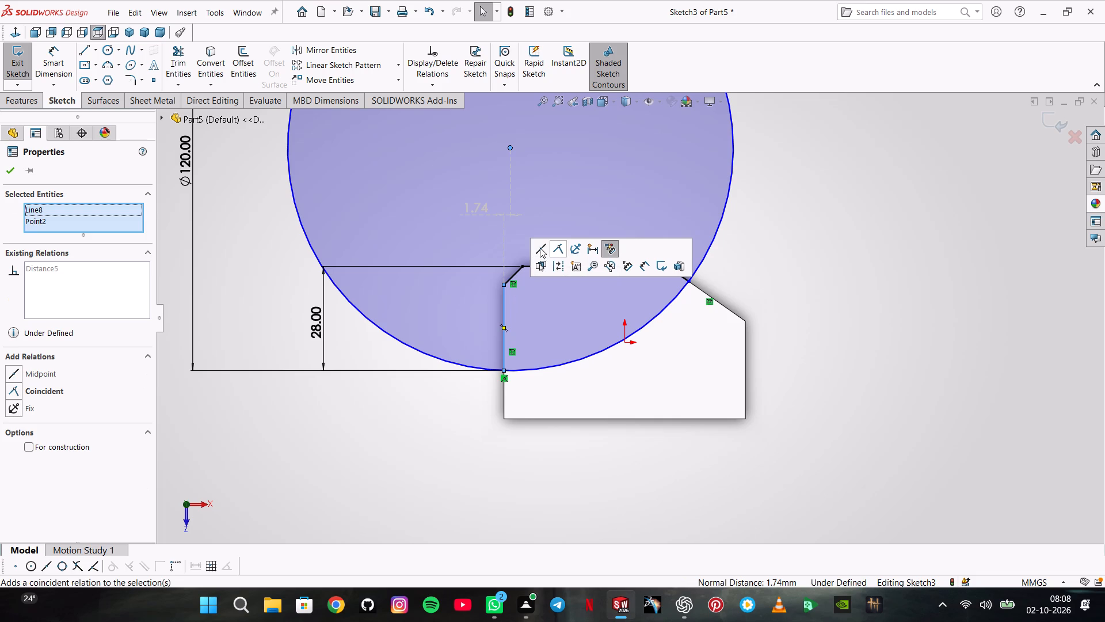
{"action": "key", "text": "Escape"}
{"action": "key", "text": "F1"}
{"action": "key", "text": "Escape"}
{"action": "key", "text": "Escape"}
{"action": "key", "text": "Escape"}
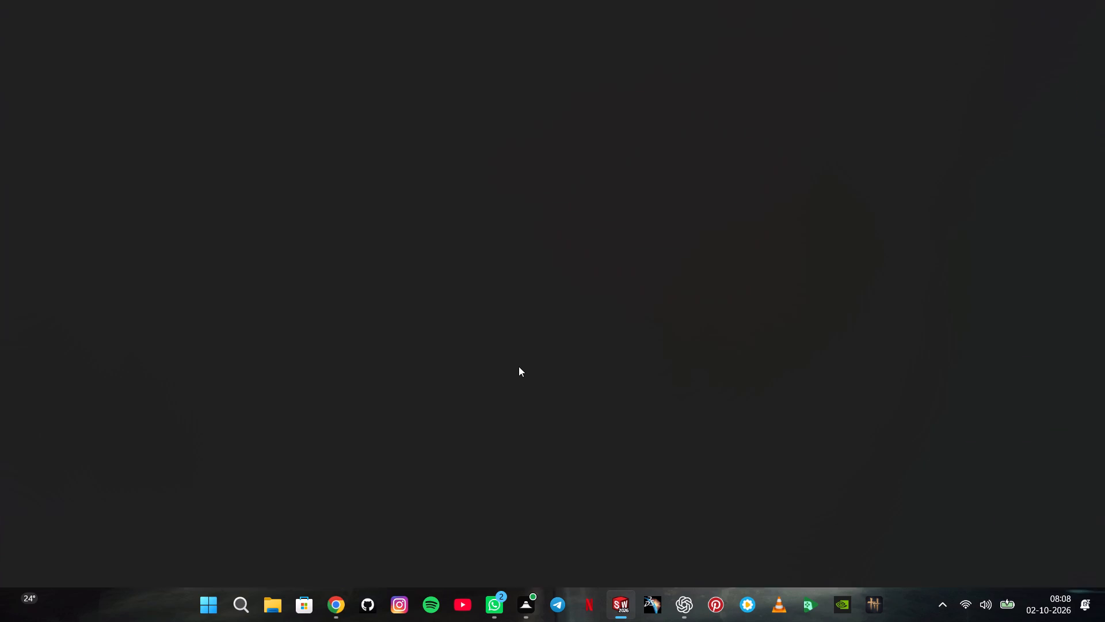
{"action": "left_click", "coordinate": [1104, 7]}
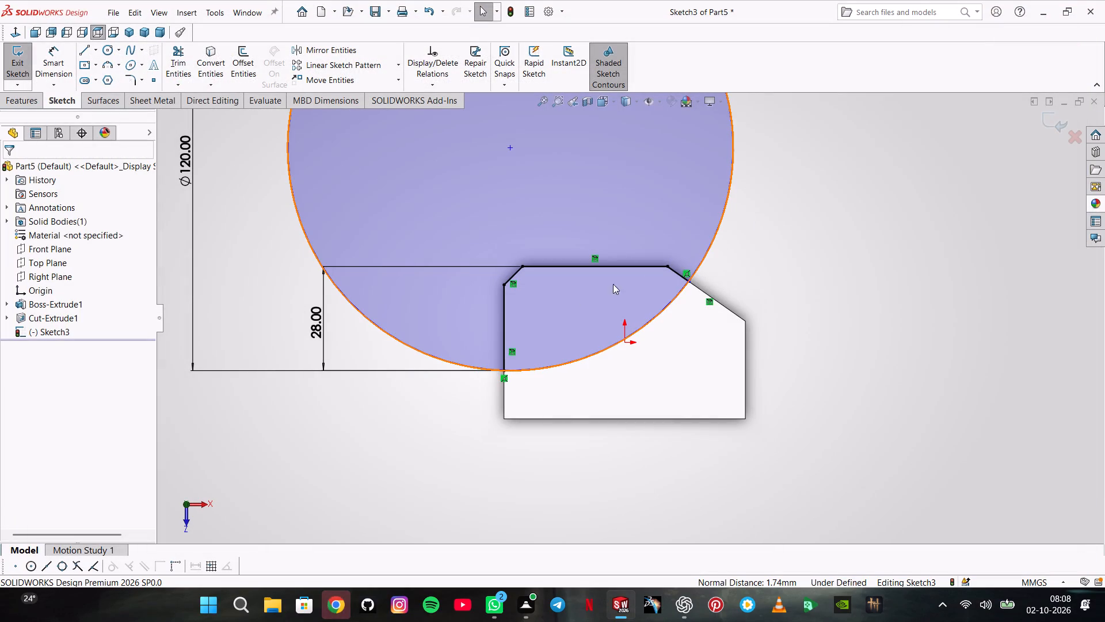
Undo the circle's 120 mm diameter, the 28 mm dimension and the trims of the converted vertical and slanted lines.
{"action": "key", "text": "ctrl+z"}
{"action": "key", "text": "ctrl+z"}
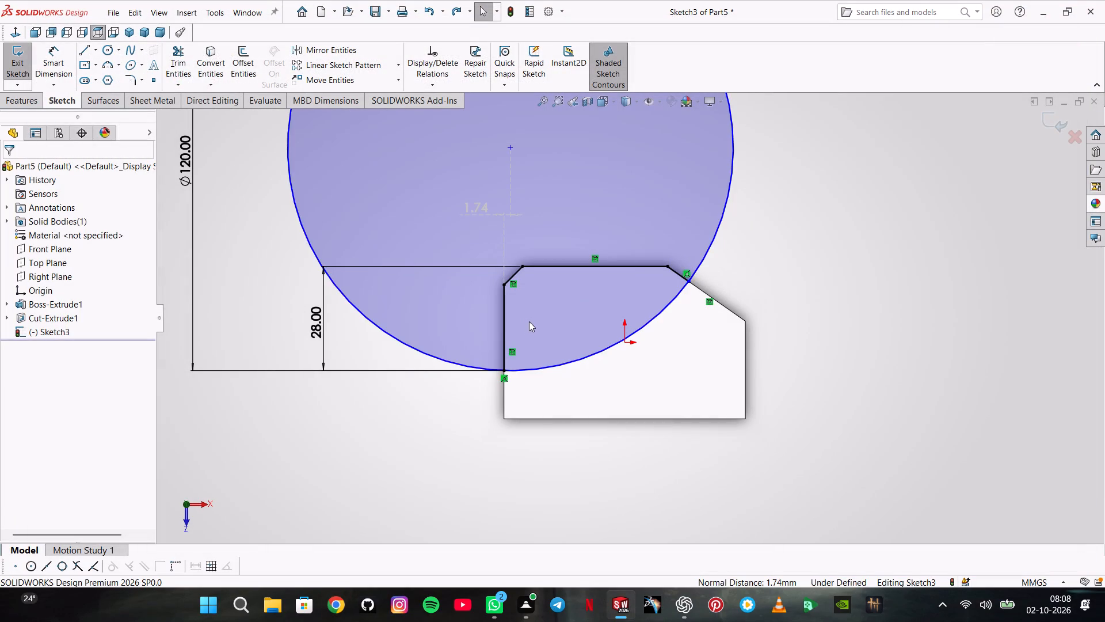
{"action": "key", "text": "ctrl+z"}
{"action": "key", "text": "ctrl+z"}
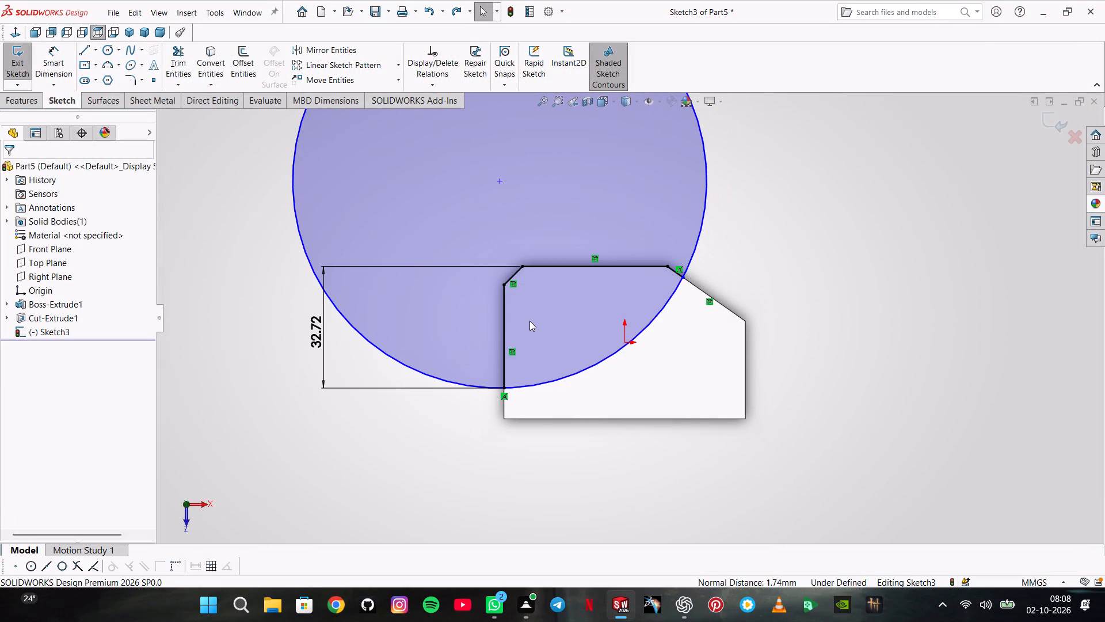
{"action": "key", "text": "ctrl+z"}
{"action": "key", "text": "ctrl+z"}
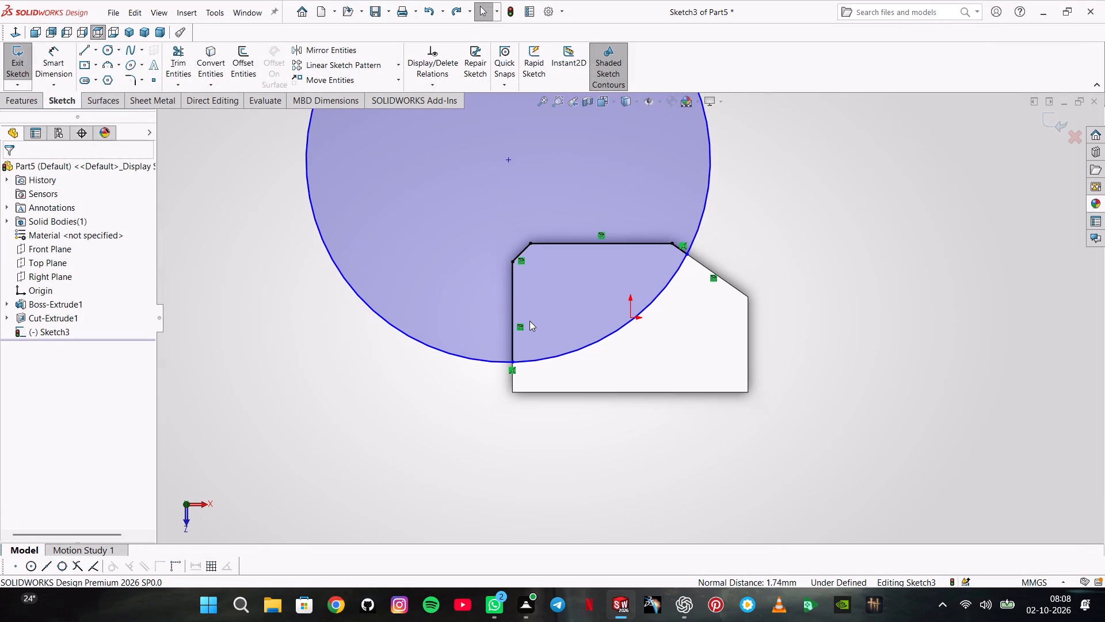
{"action": "key", "text": "ctrl+z"}
{"action": "key", "text": "ctrl+z"}
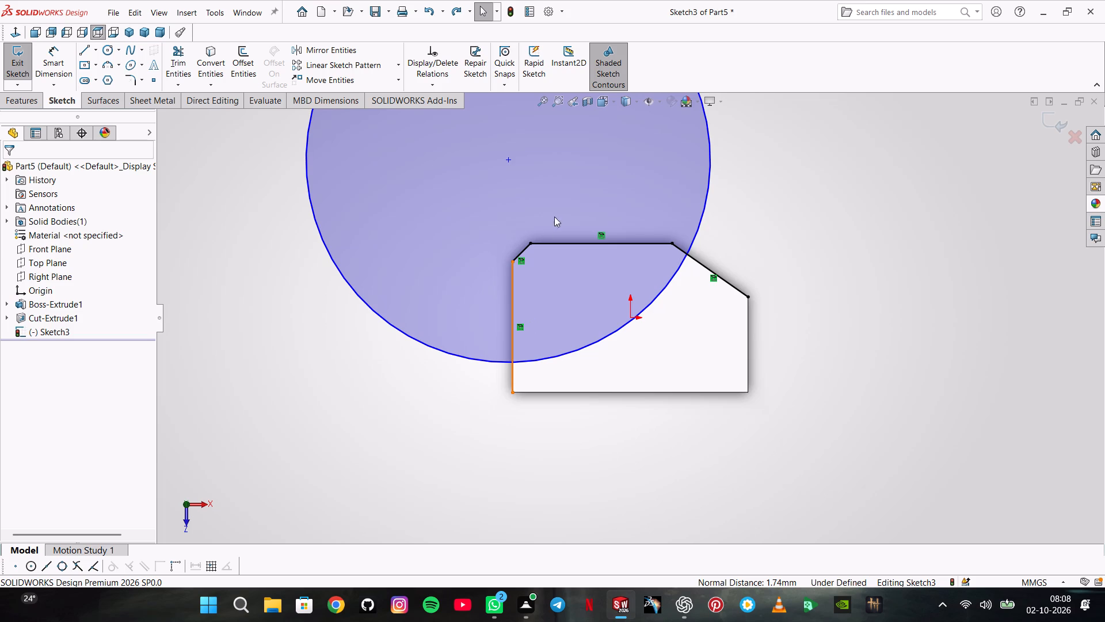
Dimension the distance between the circle's centre and the converted vertical line as 0 mm.
{"action": "key", "text": "Escape"}
{"action": "left_click", "coordinate": [506, 157]}
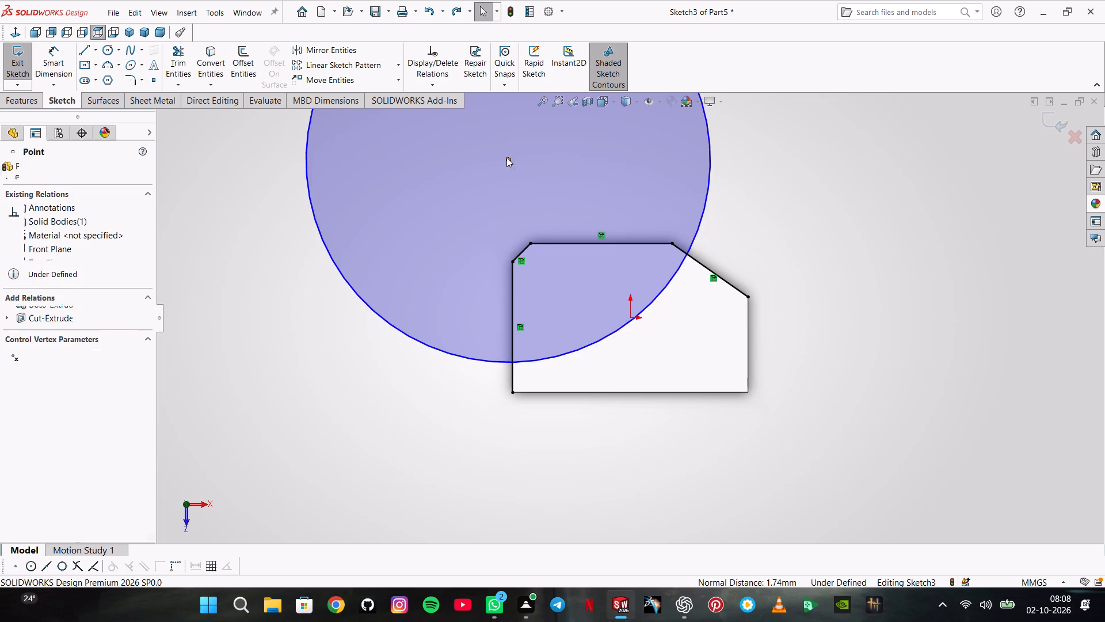
{"action": "left_click", "coordinate": [510, 274], "text": "shift"}
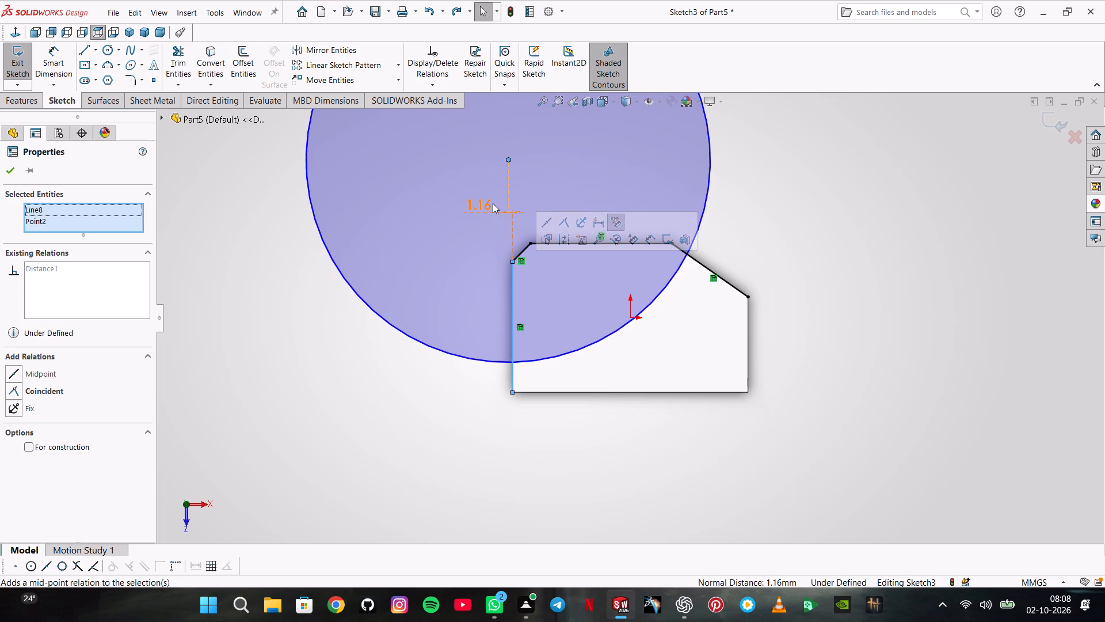
{"action": "double_click", "coordinate": [491, 203]}
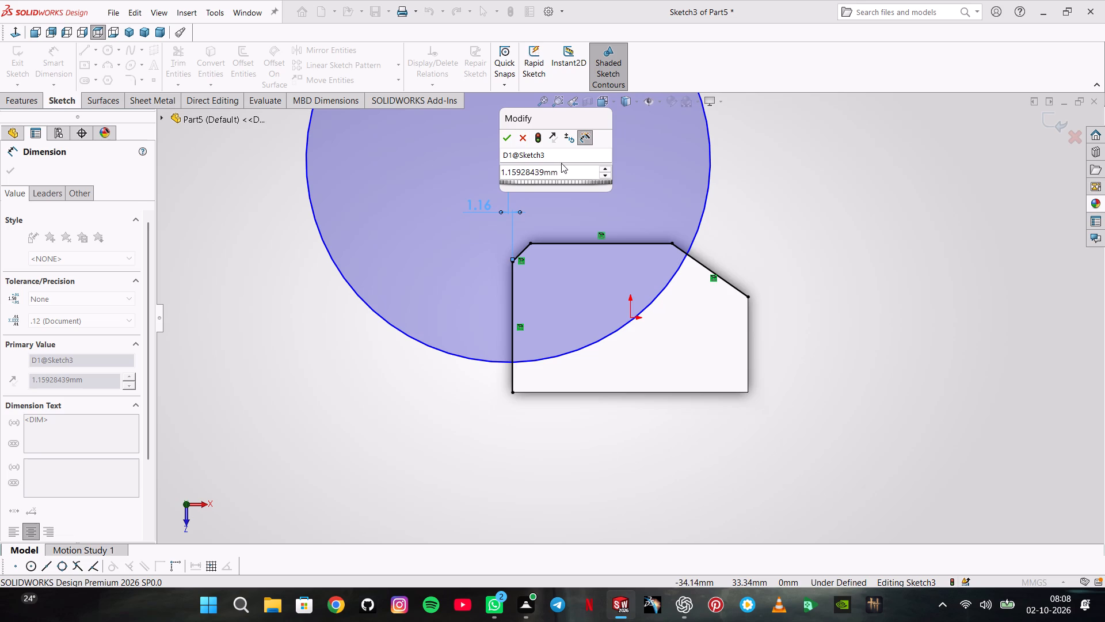
{"action": "left_click", "coordinate": [562, 163]}
{"action": "double_click", "coordinate": [569, 174]}
{"action": "key", "text": "0"}
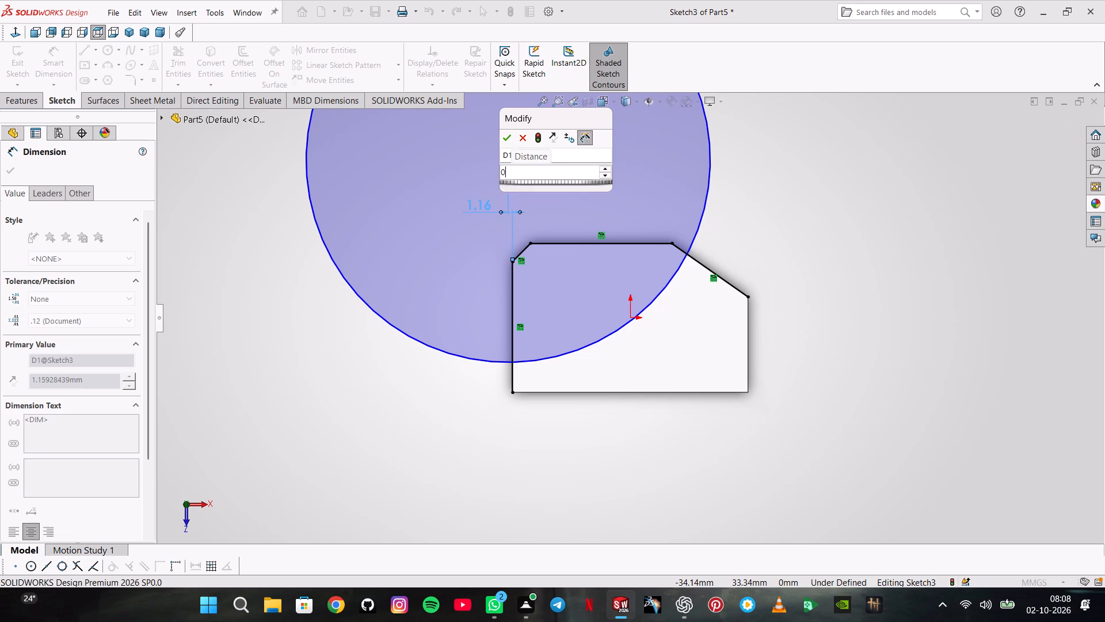
{"action": "key", "text": "Return"}
{"action": "key", "text": "Escape"}
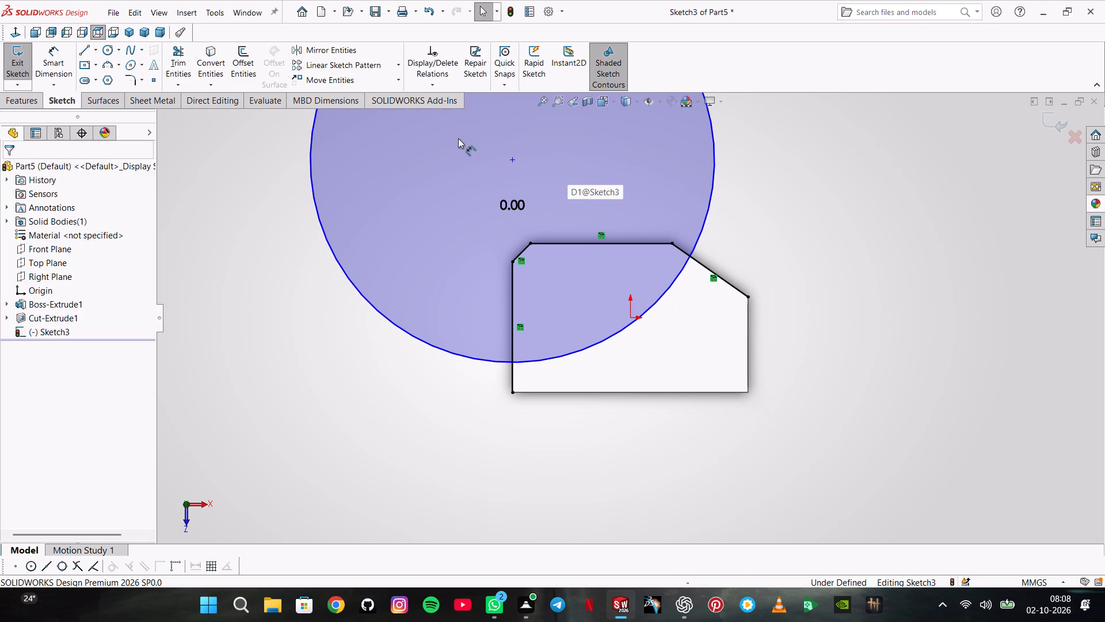
Trim the converted vertical line below the circle and the converted slanted line outside the circle.
{"action": "left_click", "coordinate": [177, 67]}
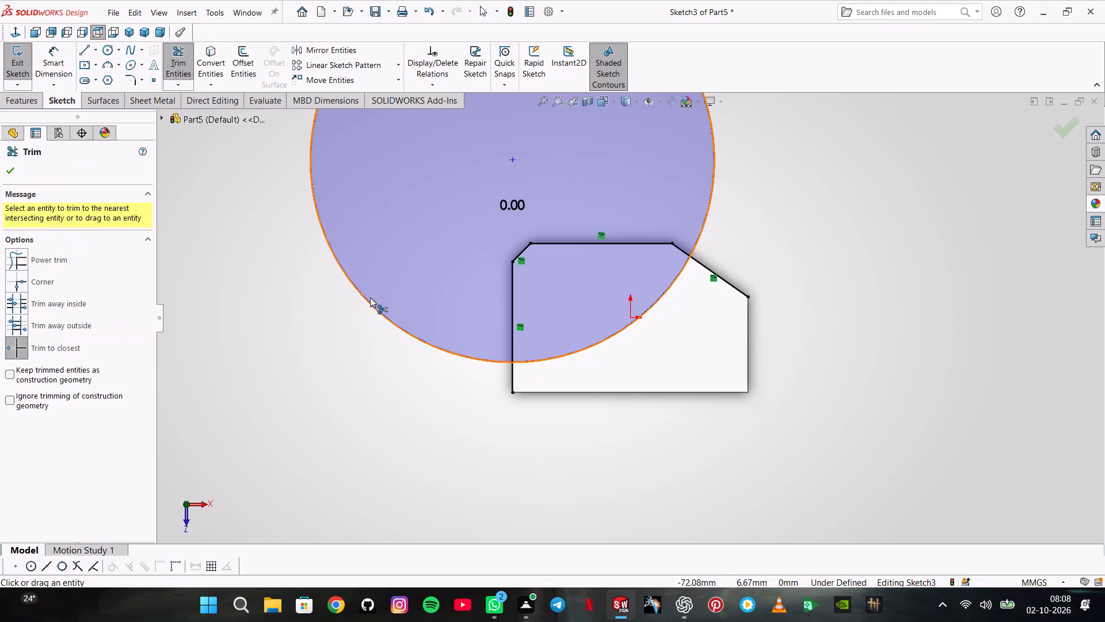
{"action": "left_click", "coordinate": [514, 376]}
{"action": "left_click", "coordinate": [719, 278]}
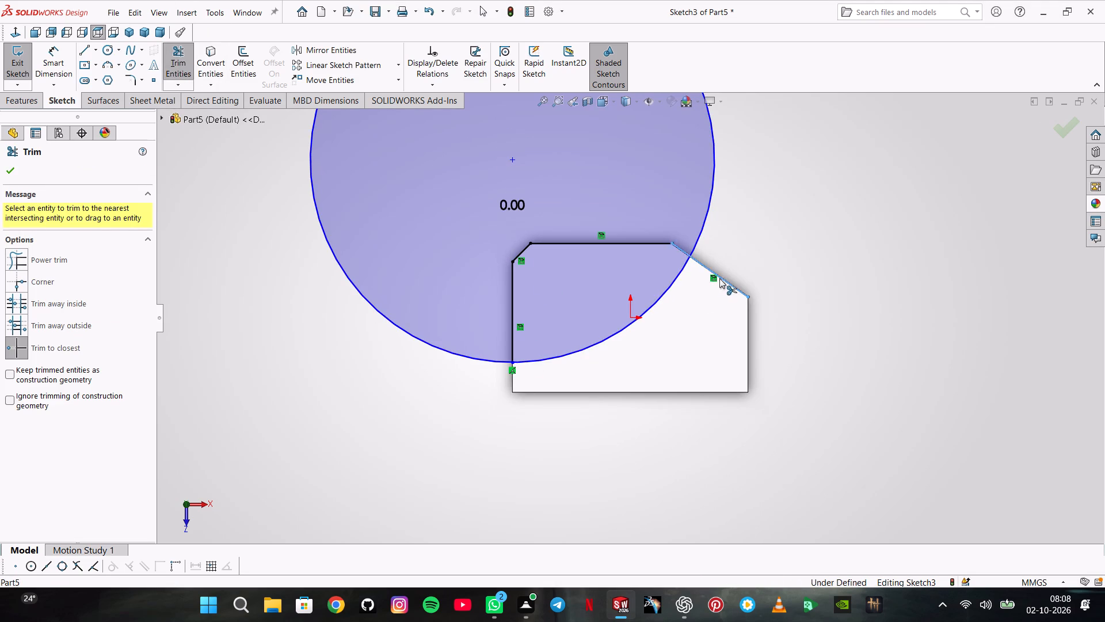
Dimension the vertical distance from the converted top line to the trimmed vertical line's lower endpoint as 28 mm.
{"action": "left_click", "coordinate": [55, 56]}
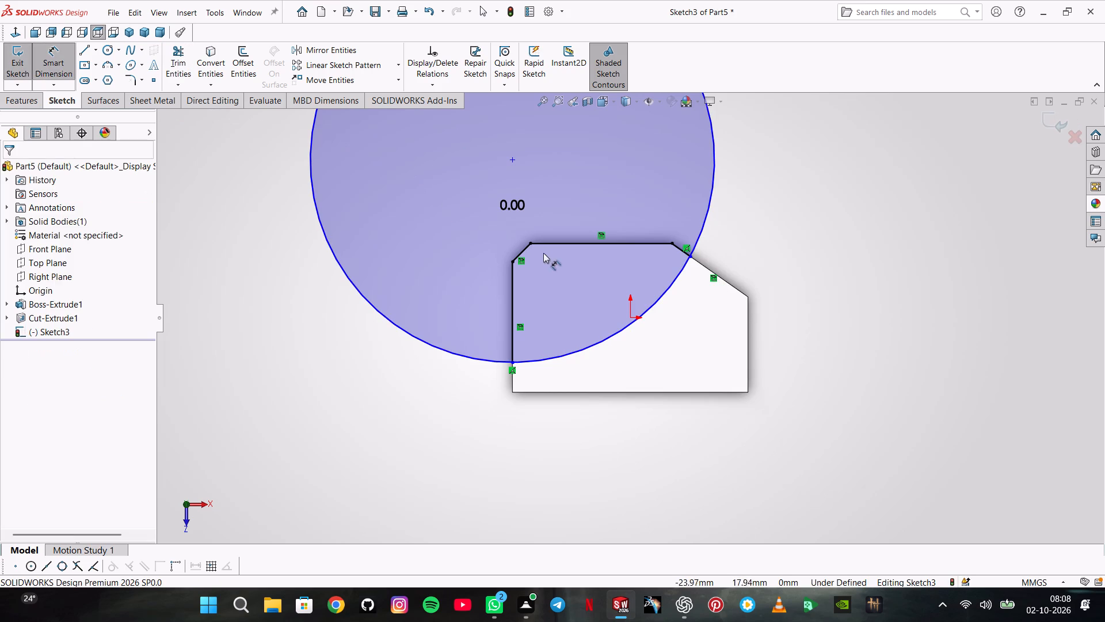
{"action": "left_click", "coordinate": [579, 245]}
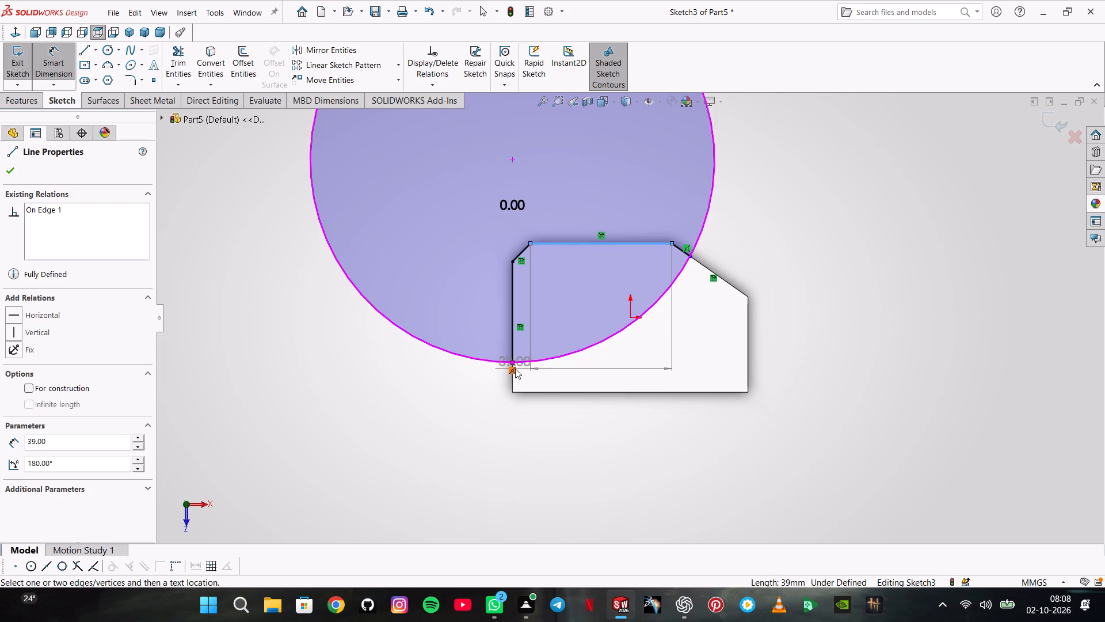
{"action": "left_click", "coordinate": [515, 365]}
{"action": "left_click", "coordinate": [343, 288]}
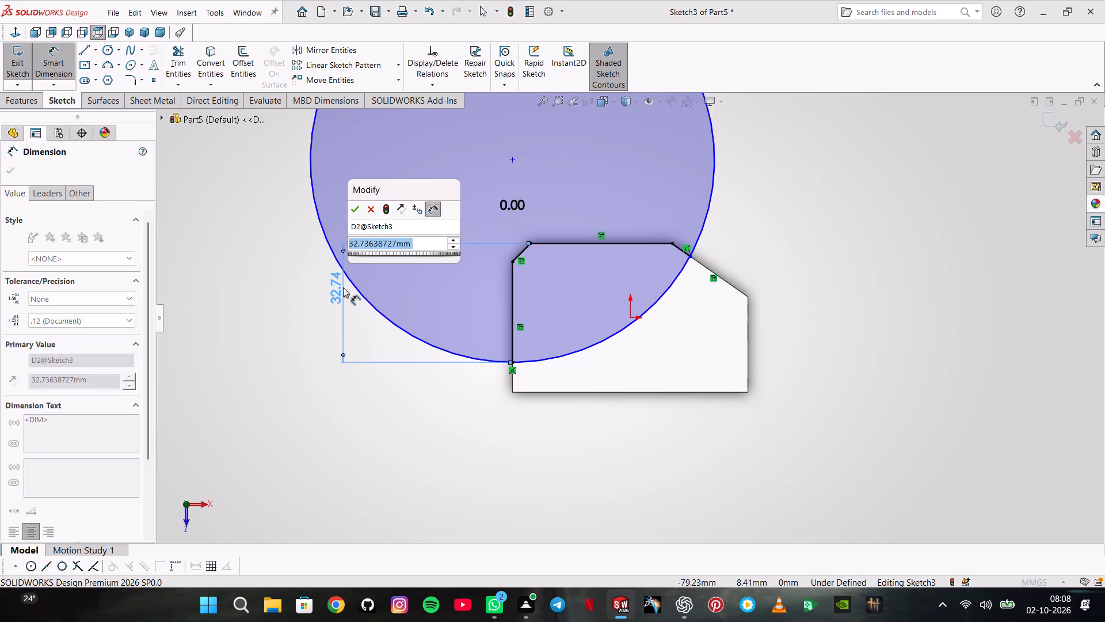
{"action": "type", "text": "28"}
{"action": "key", "text": "Return"}
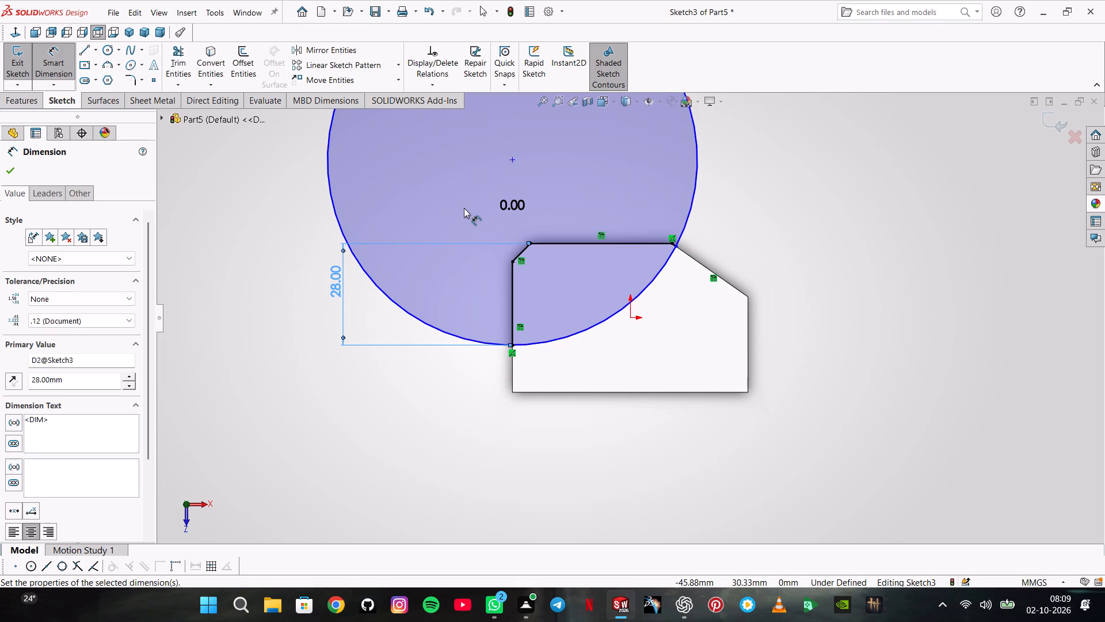
{"action": "key", "text": "Return"}
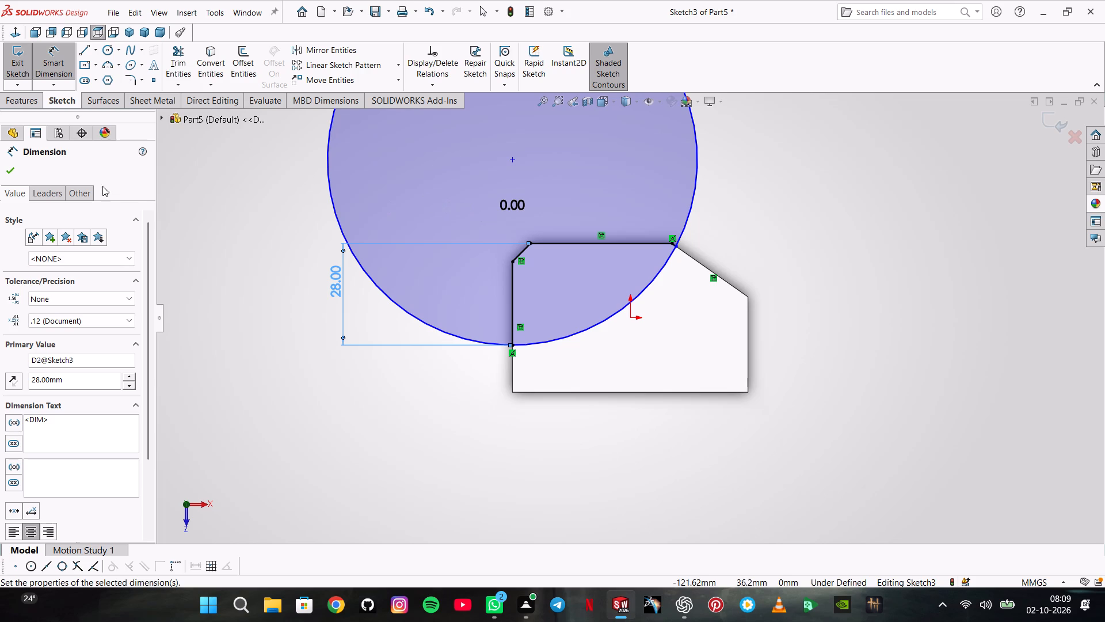
{"action": "left_click", "coordinate": [0, 165]}
{"action": "left_click", "coordinate": [6, 167]}
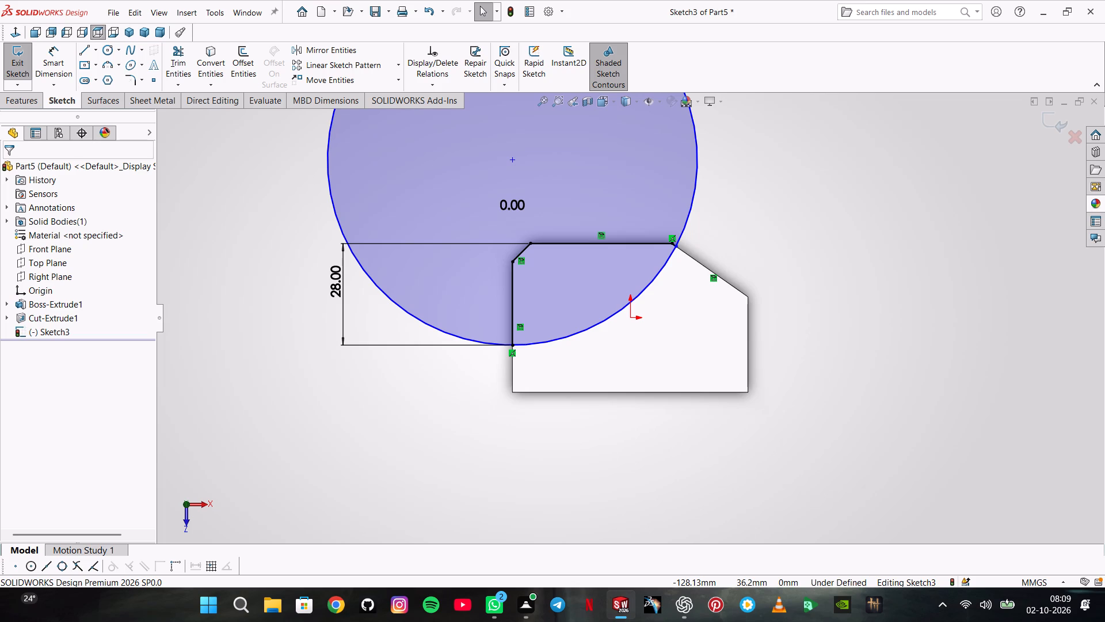
Sketch a horizontal line about 15 mm long from the trimmed vertical line's lower endpoint across the block face.
{"action": "scroll", "coordinate": [564, 347], "scroll_direction": "down", "scroll_amount": 5}
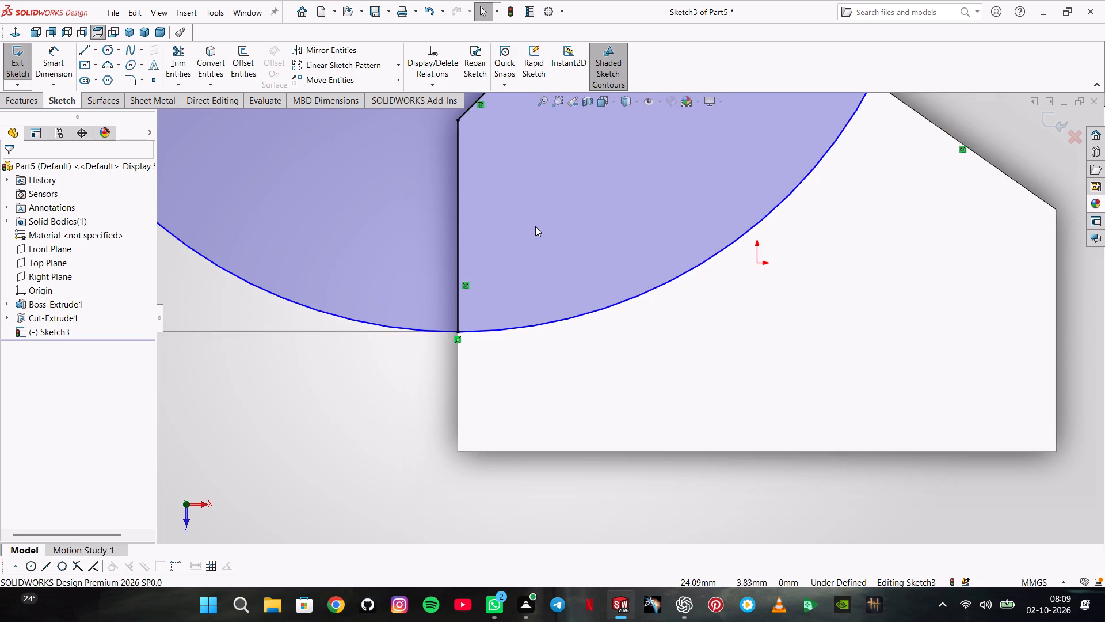
{"action": "scroll", "coordinate": [536, 225], "scroll_direction": "up", "scroll_amount": 3}
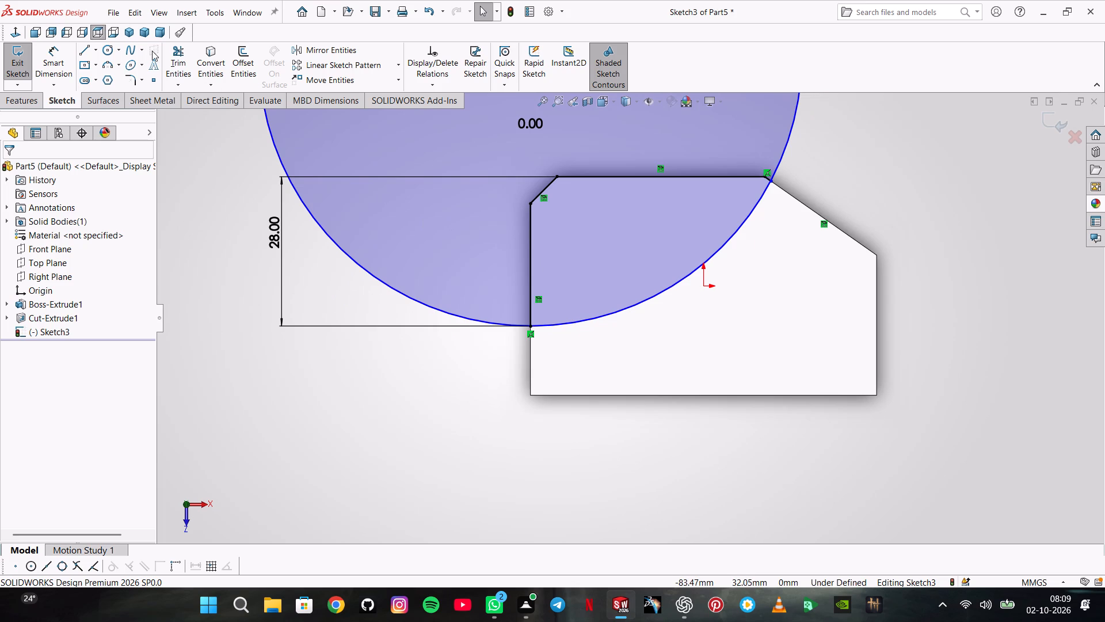
{"action": "left_click", "coordinate": [90, 49]}
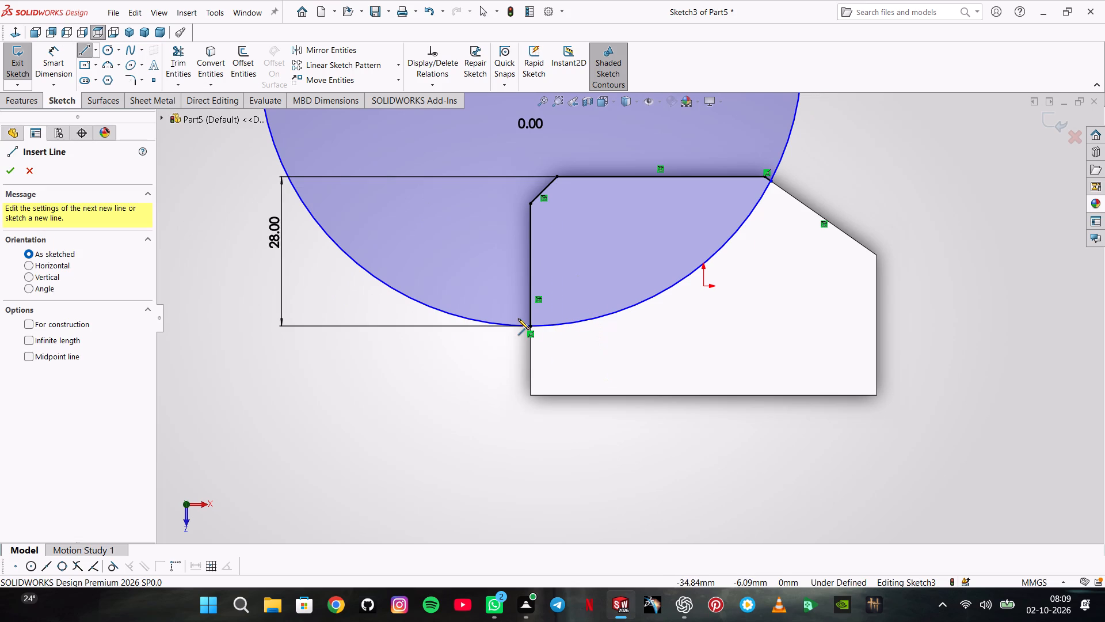
{"action": "left_click", "coordinate": [532, 327]}
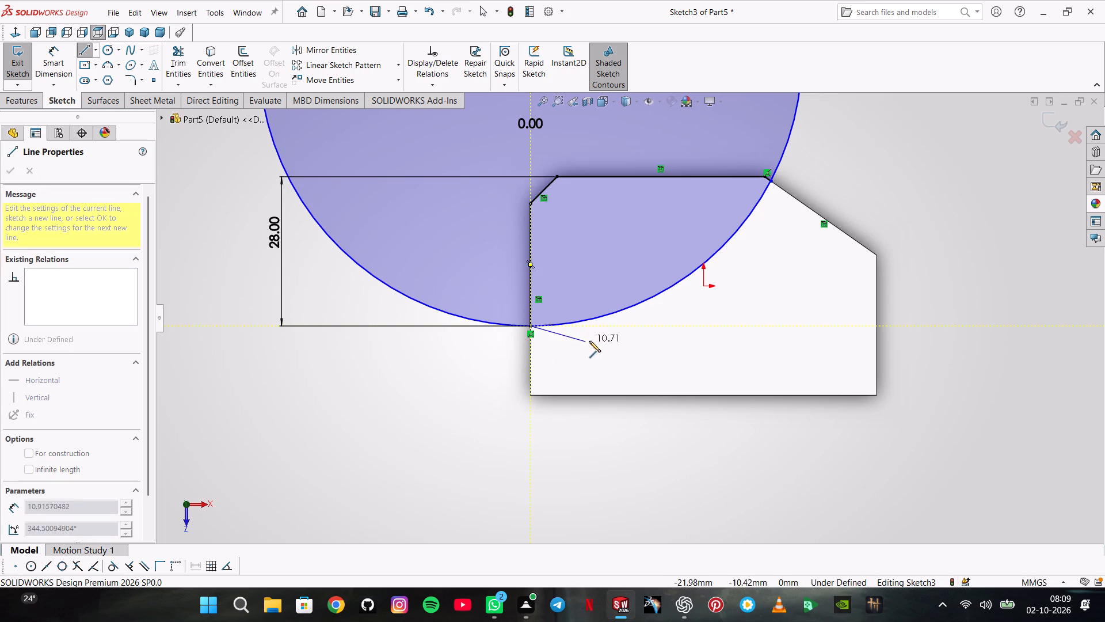
{"action": "left_click", "coordinate": [608, 327]}
{"action": "double_click", "coordinate": [626, 322]}
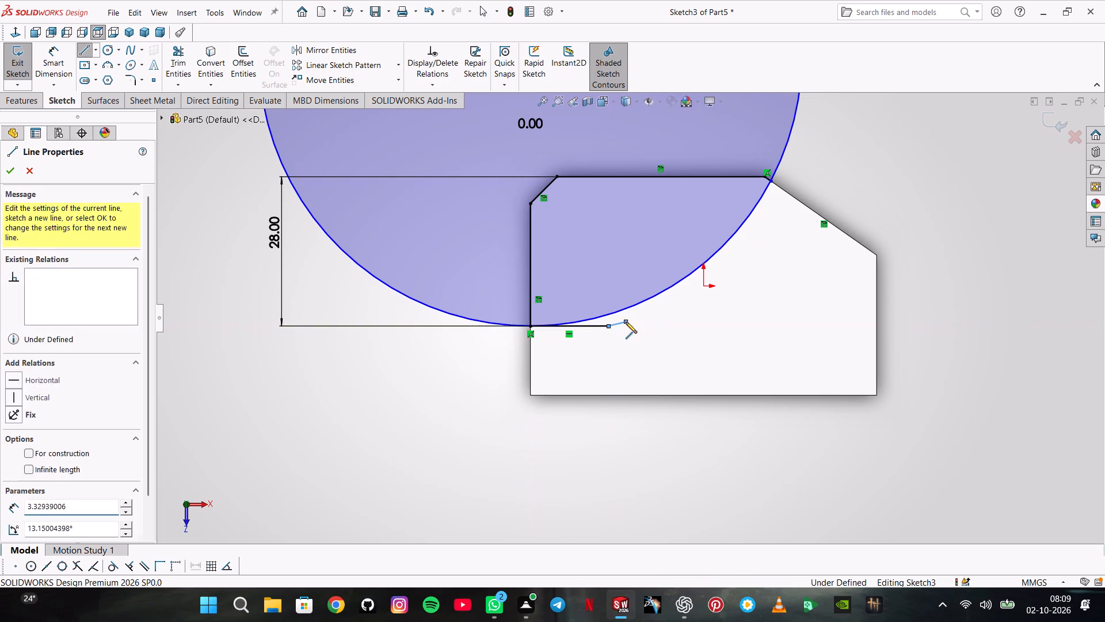
Dimension the distance from the horizontal line's free endpoint to the block's vertical edge as 10 mm.
{"action": "left_click", "coordinate": [73, 60]}
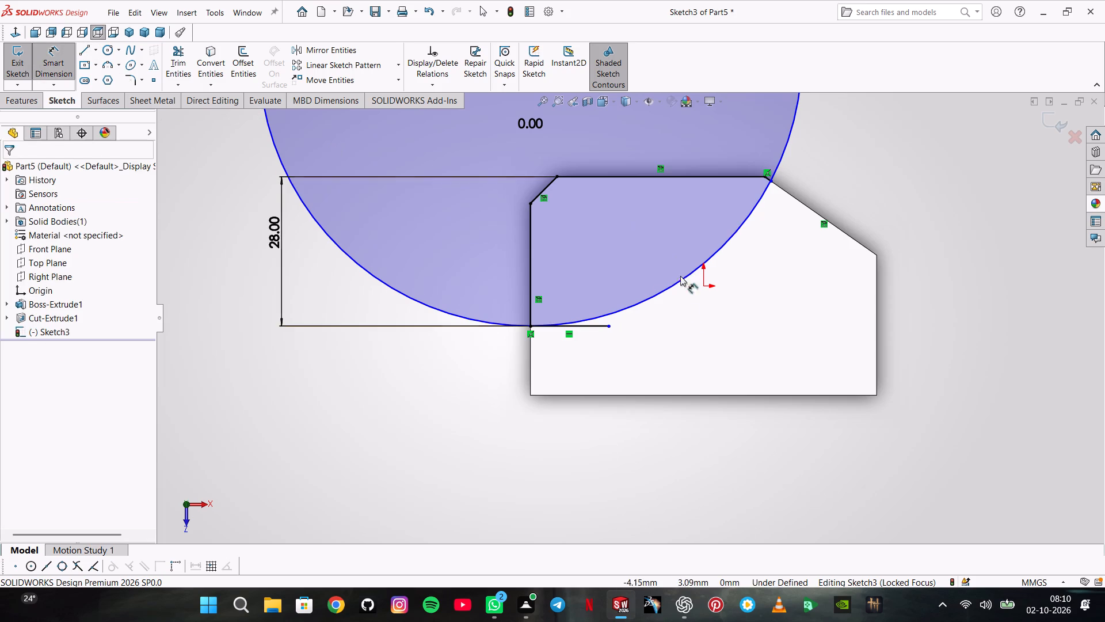
{"action": "left_click", "coordinate": [609, 327]}
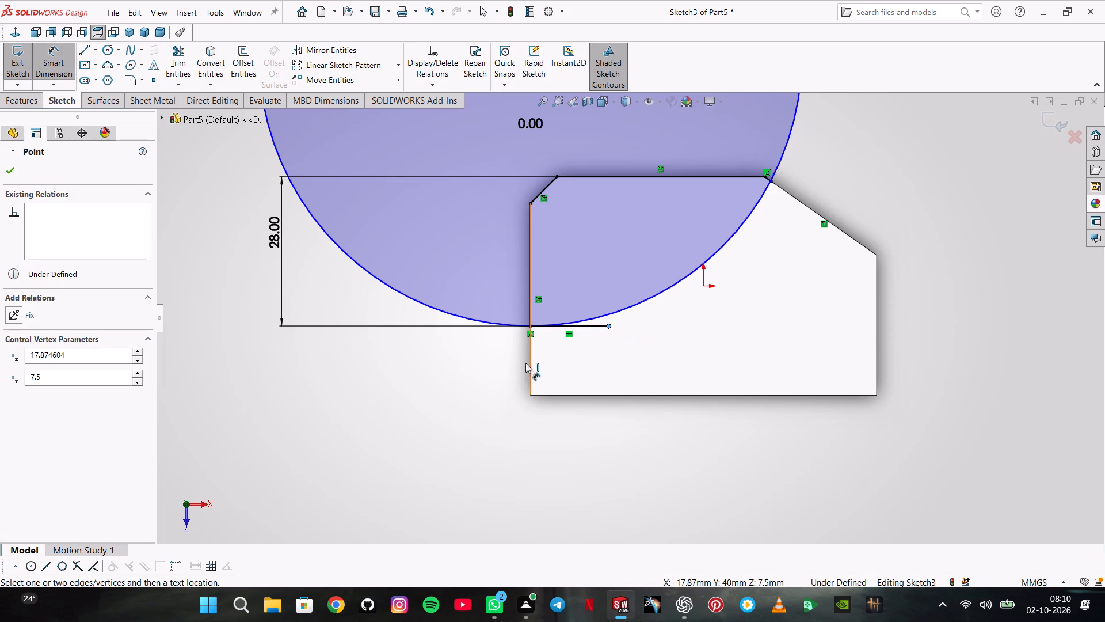
{"action": "left_click", "coordinate": [530, 365]}
{"action": "left_click", "coordinate": [555, 434]}
{"action": "type", "text": "10"}
{"action": "key", "text": "Return"}
{"action": "scroll", "coordinate": [554, 433], "scroll_direction": "up", "scroll_amount": 2}
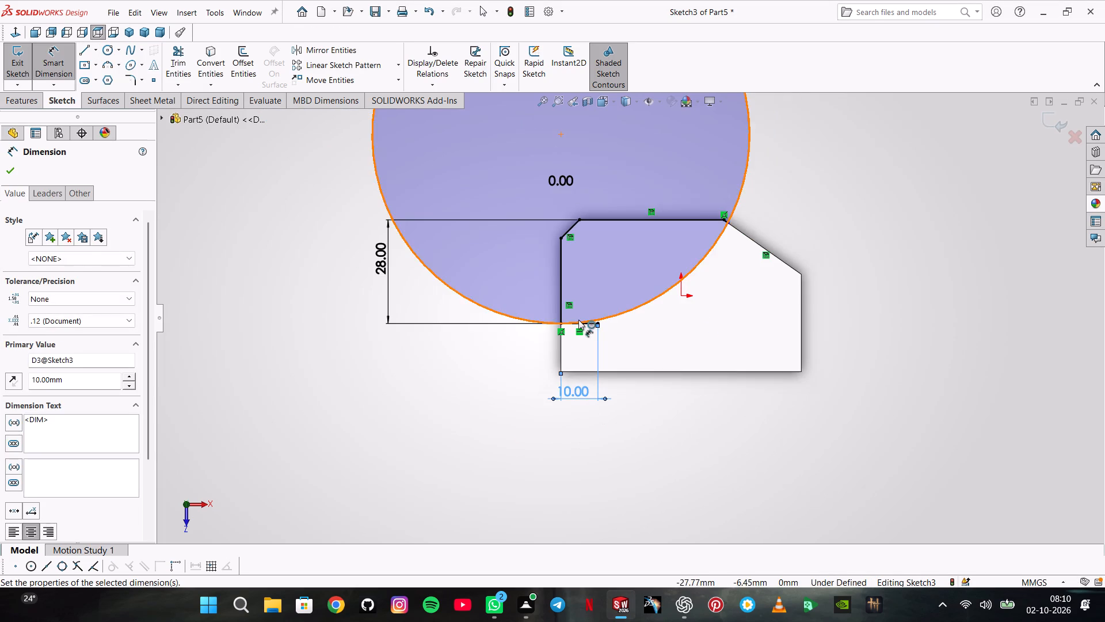
{"action": "key", "text": "Escape"}
{"action": "scroll", "coordinate": [578, 320], "scroll_direction": "down", "scroll_amount": 4}
{"action": "key", "text": "Escape"}
{"action": "key", "text": "Escape"}
Delete the coincident relations tying the circle to the trimmed ends of the vertical and slanted lines.
{"action": "left_click", "coordinate": [561, 336]}
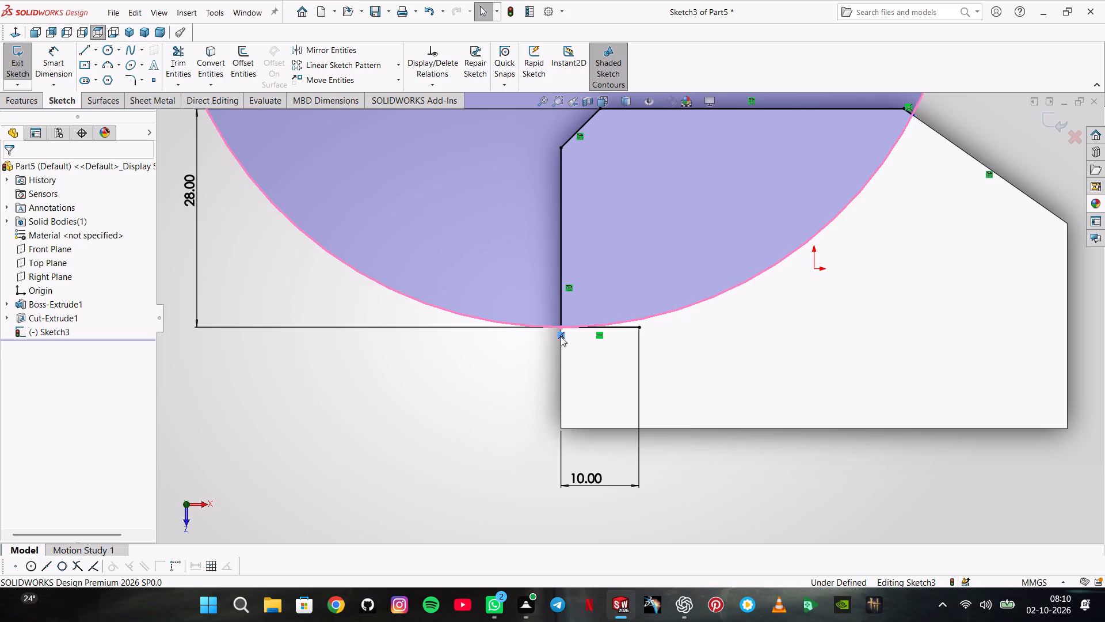
{"action": "key", "text": "Escape"}
{"action": "key", "text": "Escape"}
{"action": "left_click", "coordinate": [559, 336]}
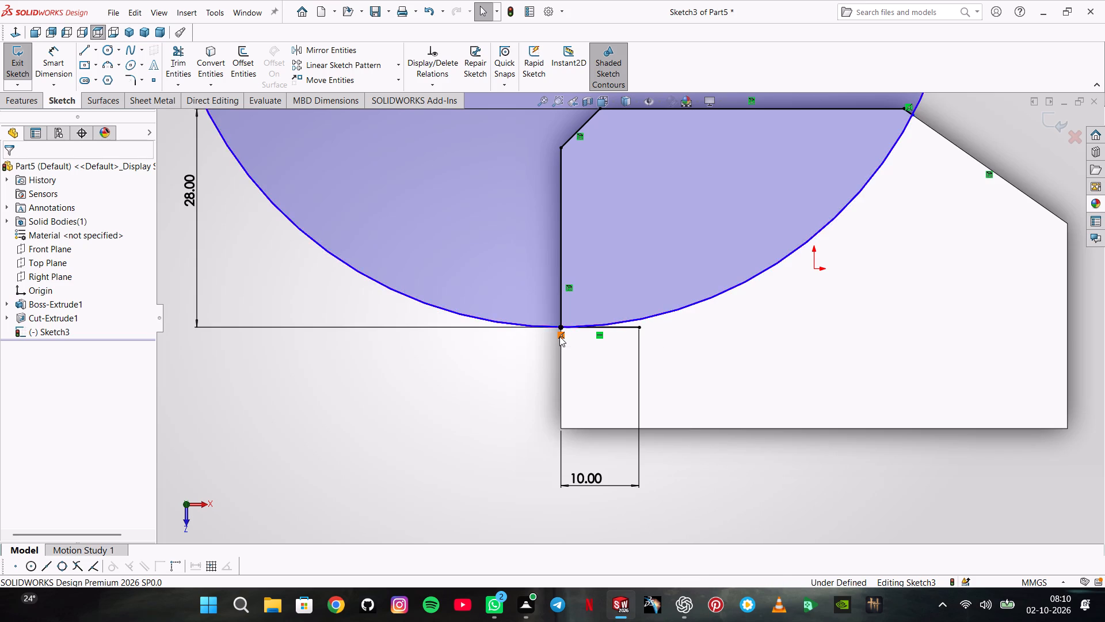
{"action": "key", "text": "Delete"}
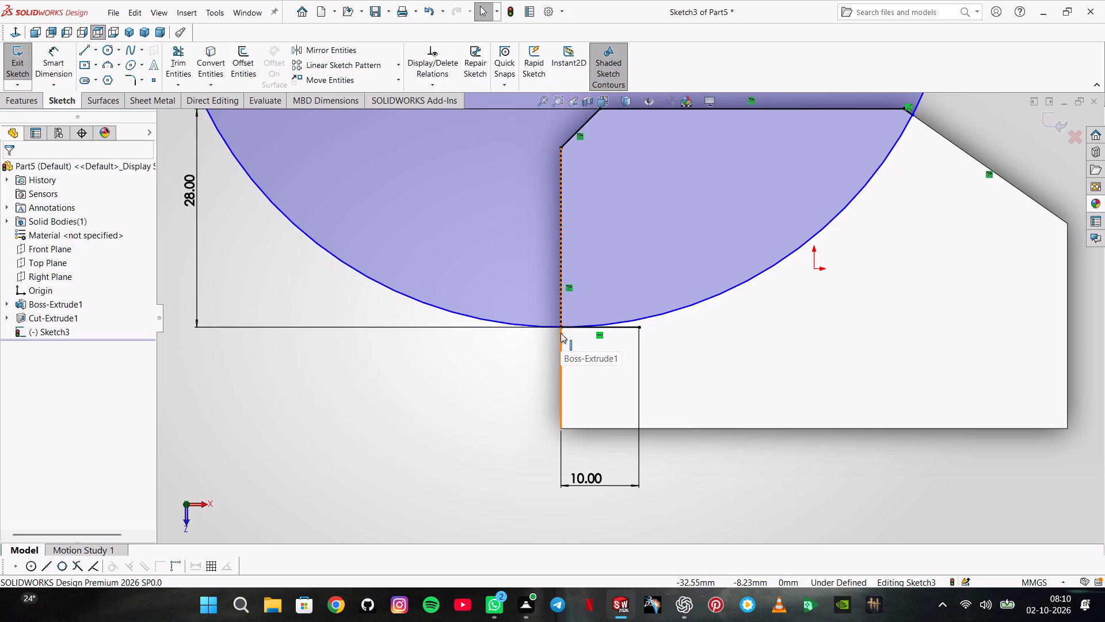
{"action": "scroll", "coordinate": [638, 210], "scroll_direction": "up", "scroll_amount": 2}
{"action": "scroll", "coordinate": [638, 143], "scroll_direction": "up", "scroll_amount": 2}
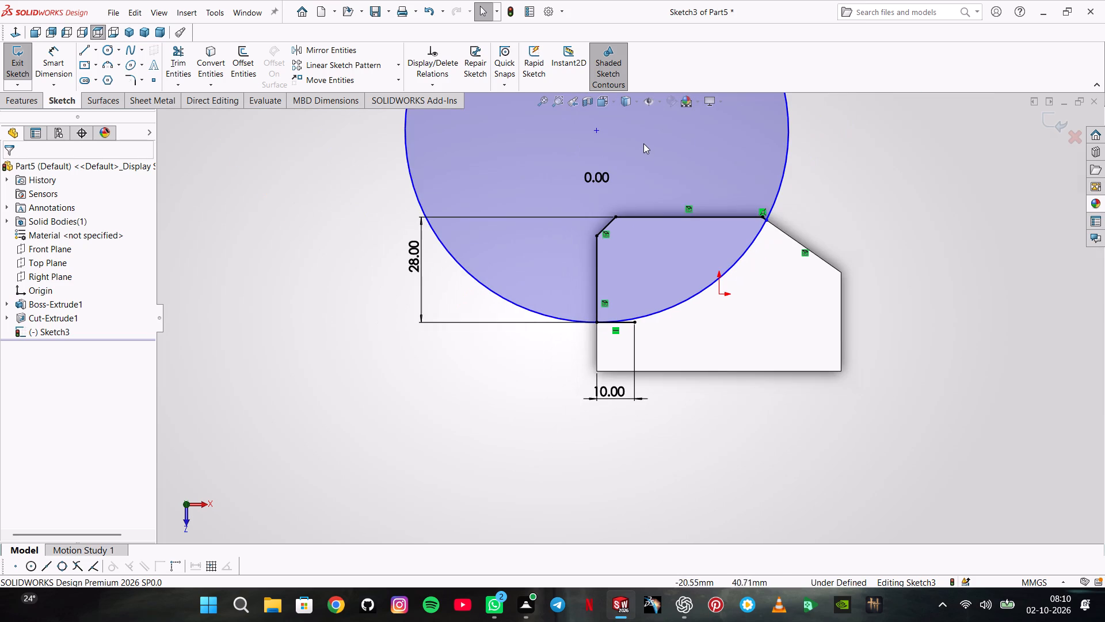
{"action": "left_click", "coordinate": [765, 213]}
{"action": "key", "text": "Delete"}
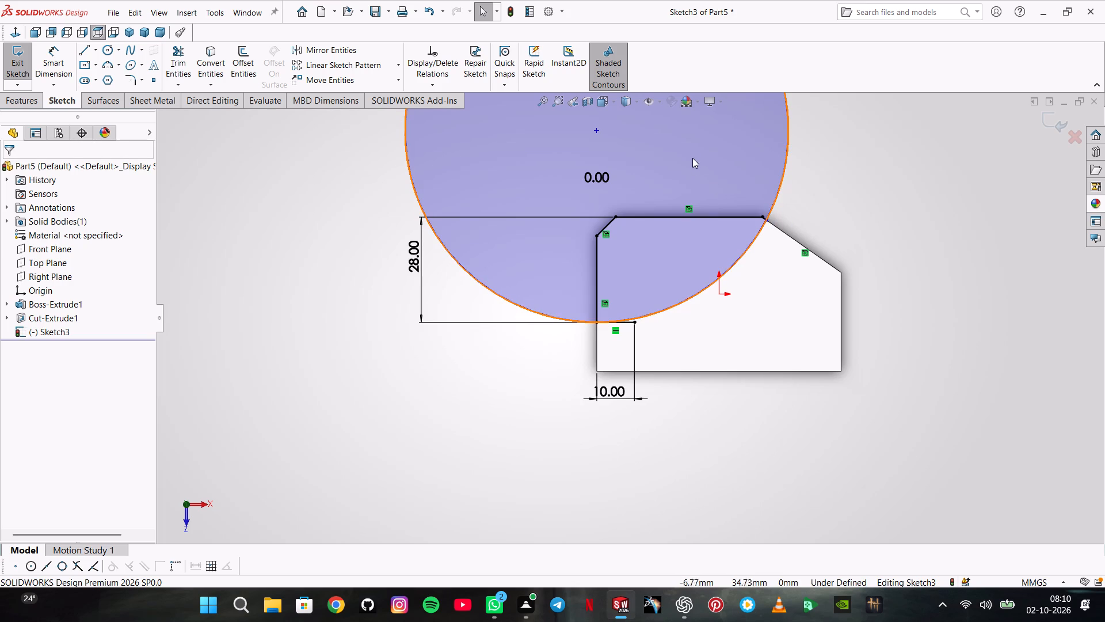
Make the circle coincident with the free endpoint of the 10 mm horizontal line.
{"action": "left_click", "coordinate": [688, 149]}
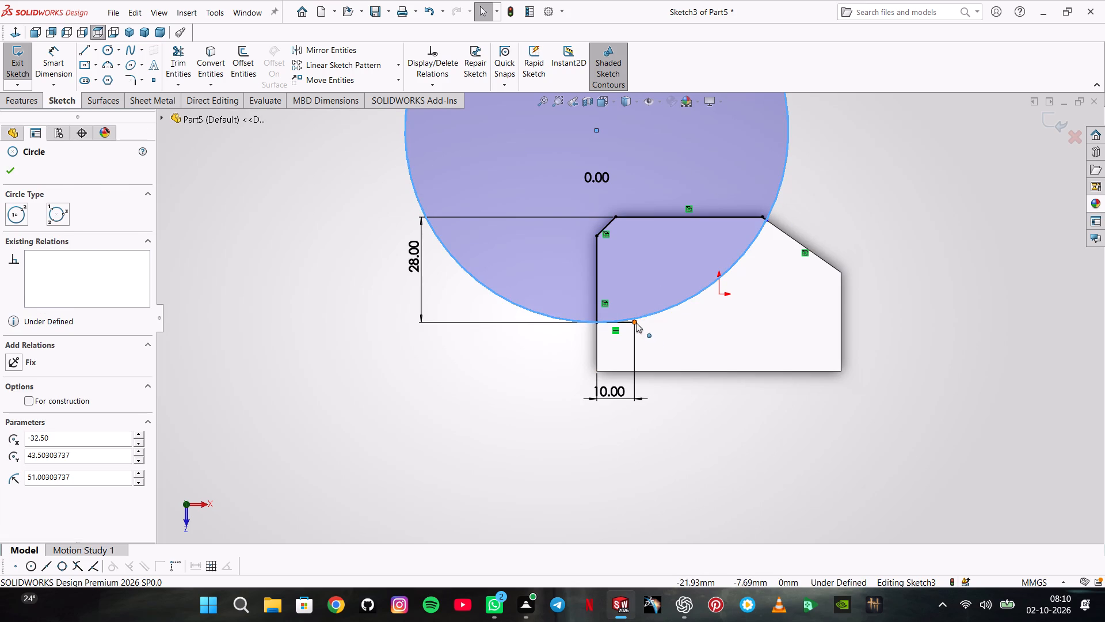
{"action": "left_click", "coordinate": [636, 323], "text": "ctrl"}
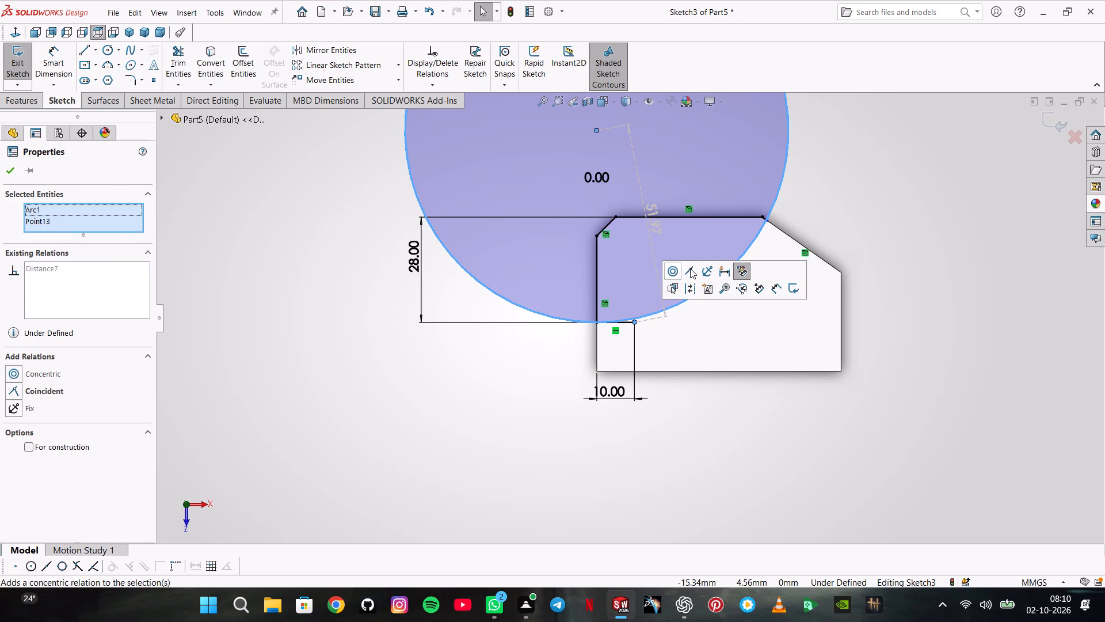
{"action": "left_click", "coordinate": [691, 268]}
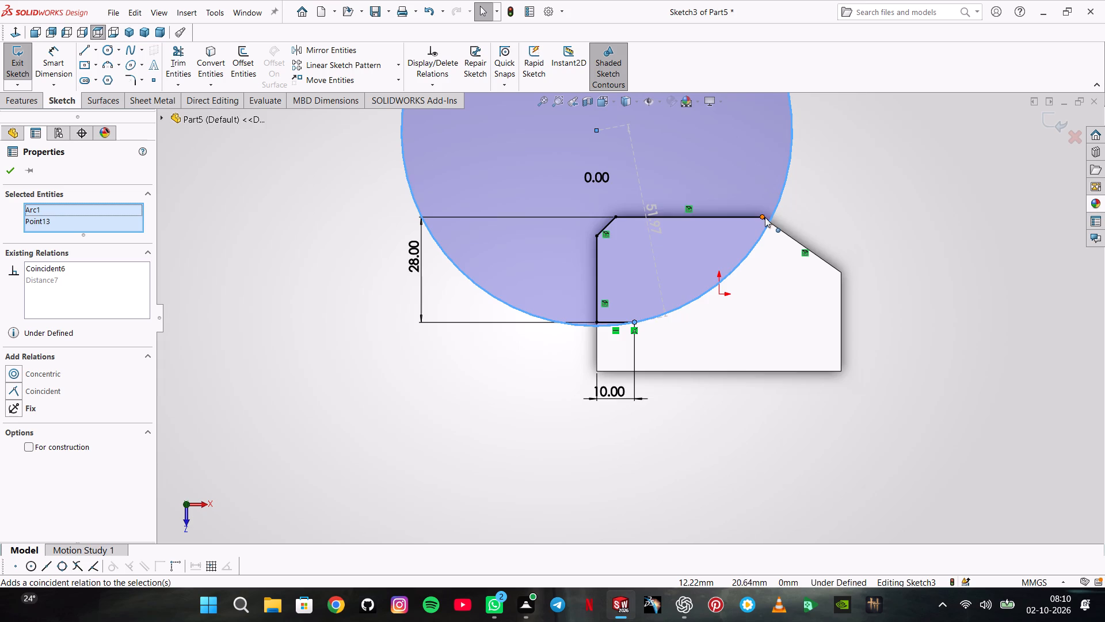
Extend the short trimmed slanted line at the block's corner until it meets the circle.
{"action": "scroll", "coordinate": [765, 217], "scroll_direction": "down", "scroll_amount": 8}
{"action": "key", "text": "Escape"}
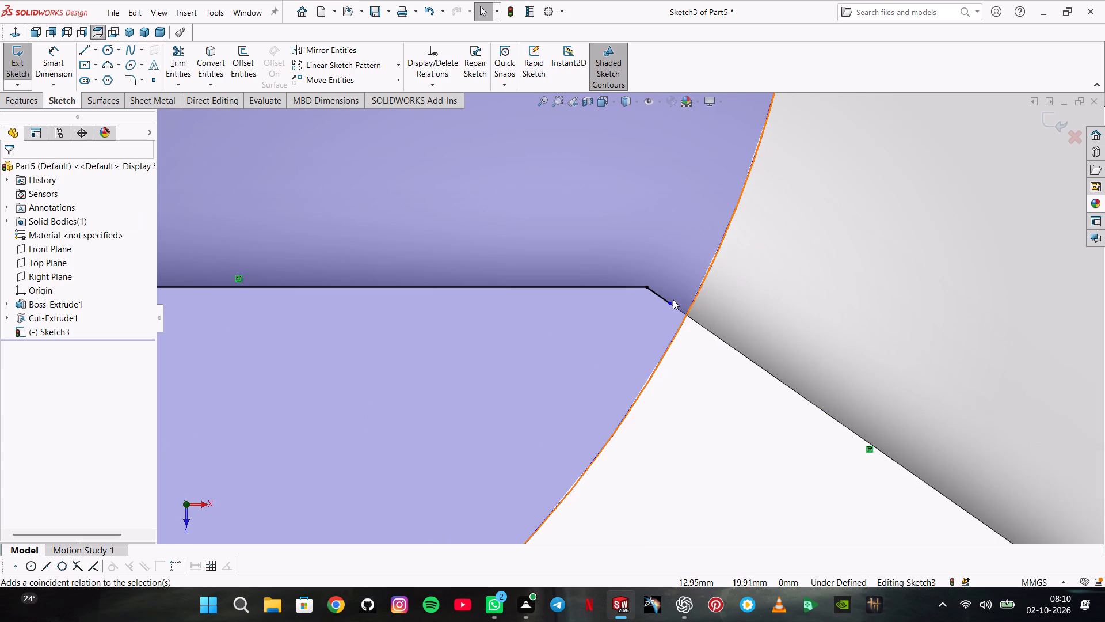
{"action": "left_click", "coordinate": [181, 85]}
{"action": "left_click", "coordinate": [196, 117]}
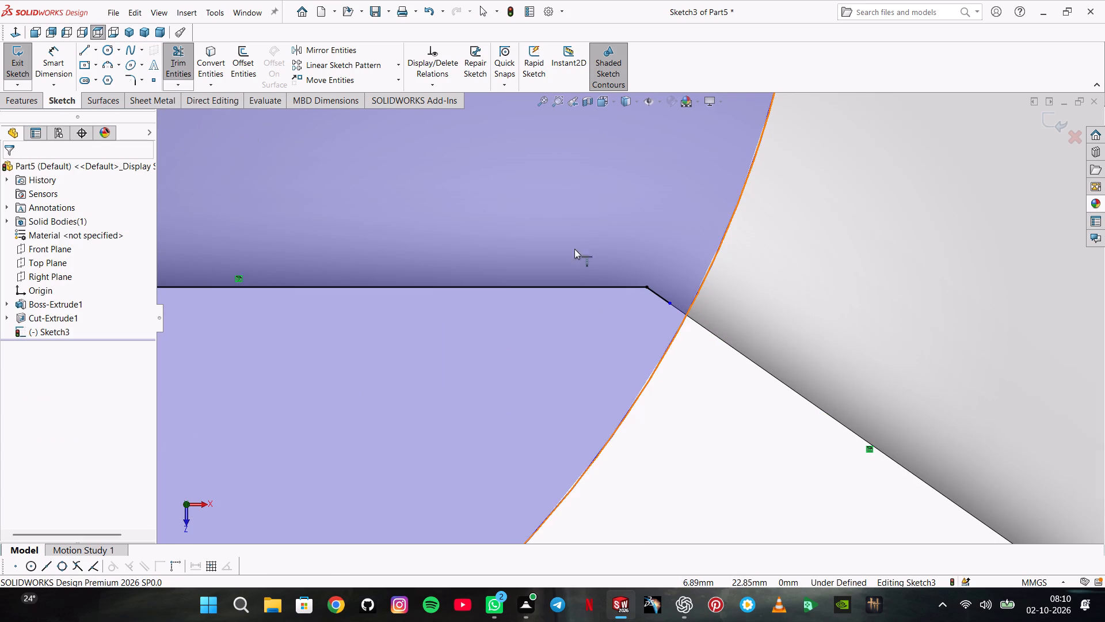
{"action": "left_click", "coordinate": [672, 302]}
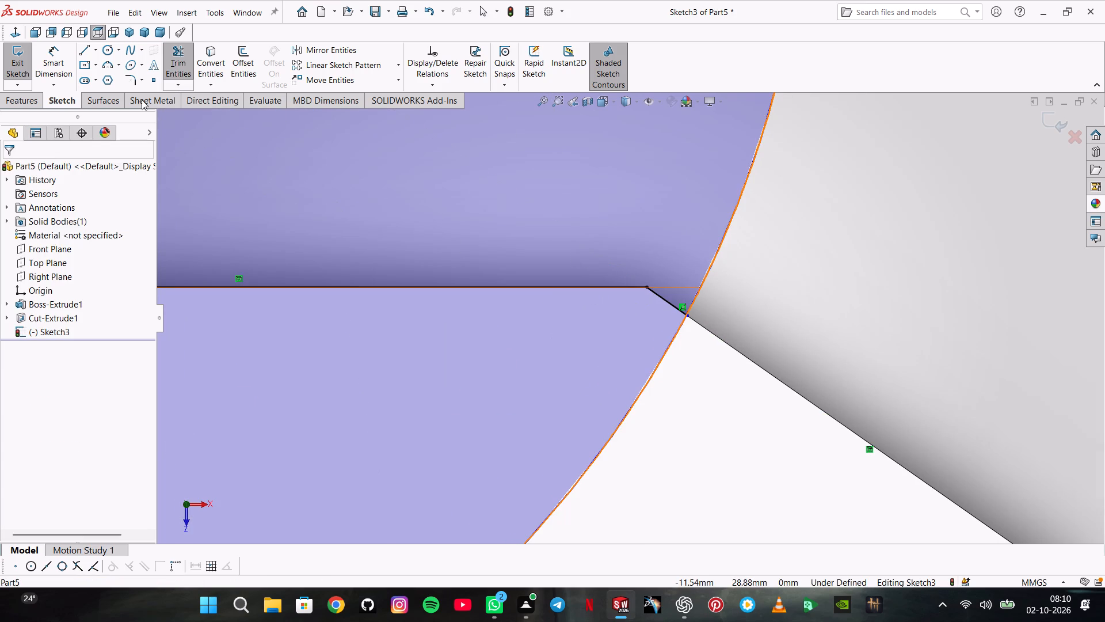
Trim away the circle's outer portion, keeping only the arc between the slanted line and the 10 mm line.
{"action": "left_click", "coordinate": [182, 51]}
{"action": "scroll", "coordinate": [858, 259], "scroll_direction": "up", "scroll_amount": 4}
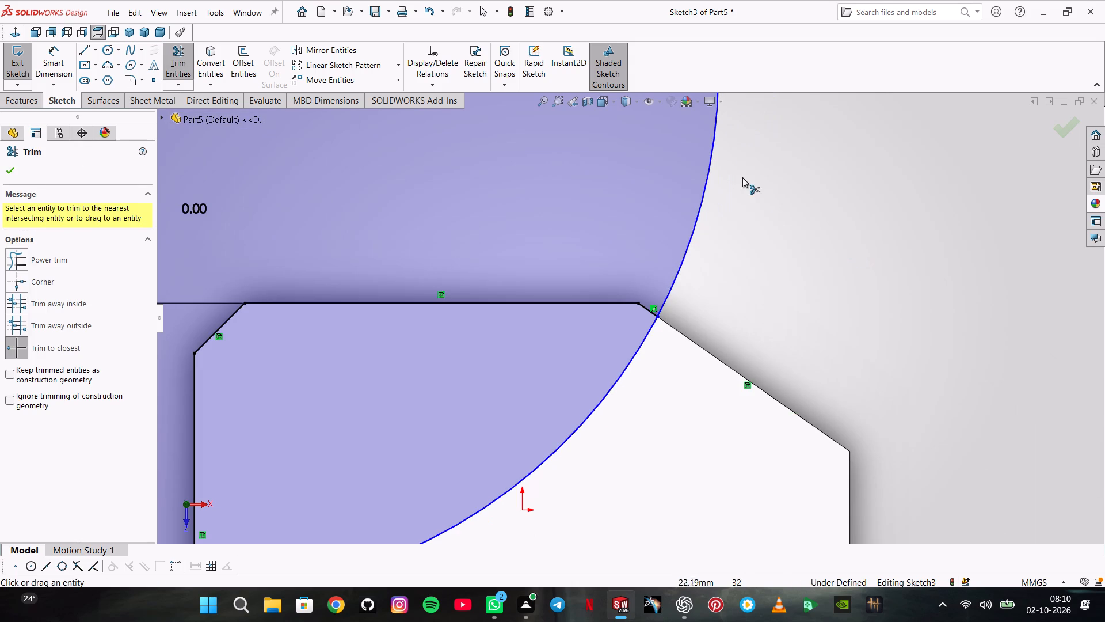
{"action": "left_click", "coordinate": [712, 173]}
{"action": "scroll", "coordinate": [714, 185], "scroll_direction": "up", "scroll_amount": 2}
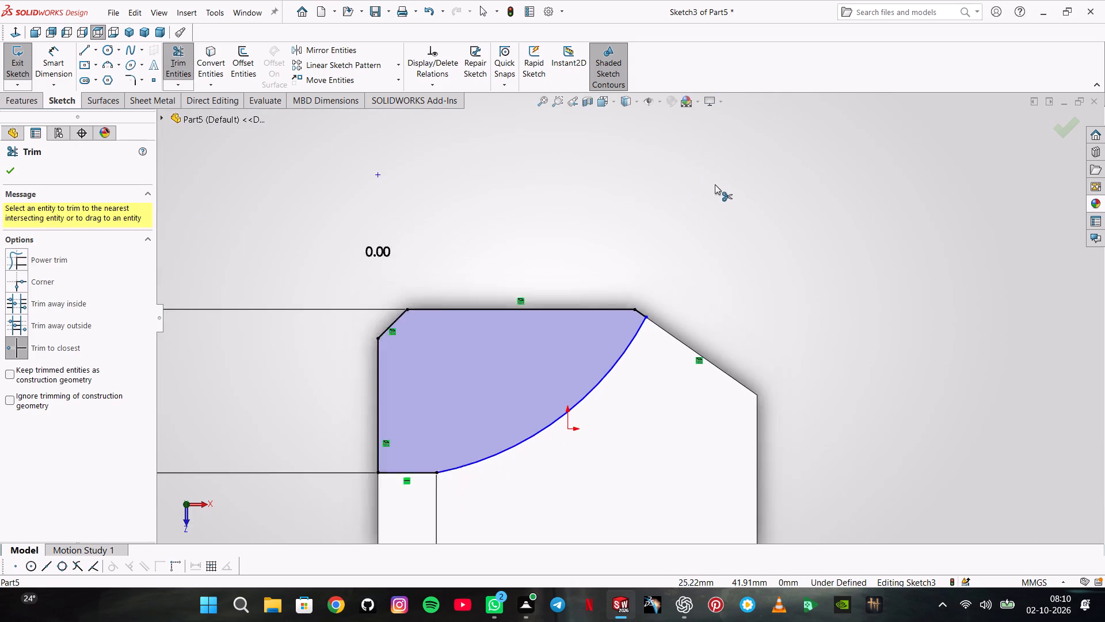
{"action": "scroll", "coordinate": [715, 184], "scroll_direction": "up", "scroll_amount": 2}
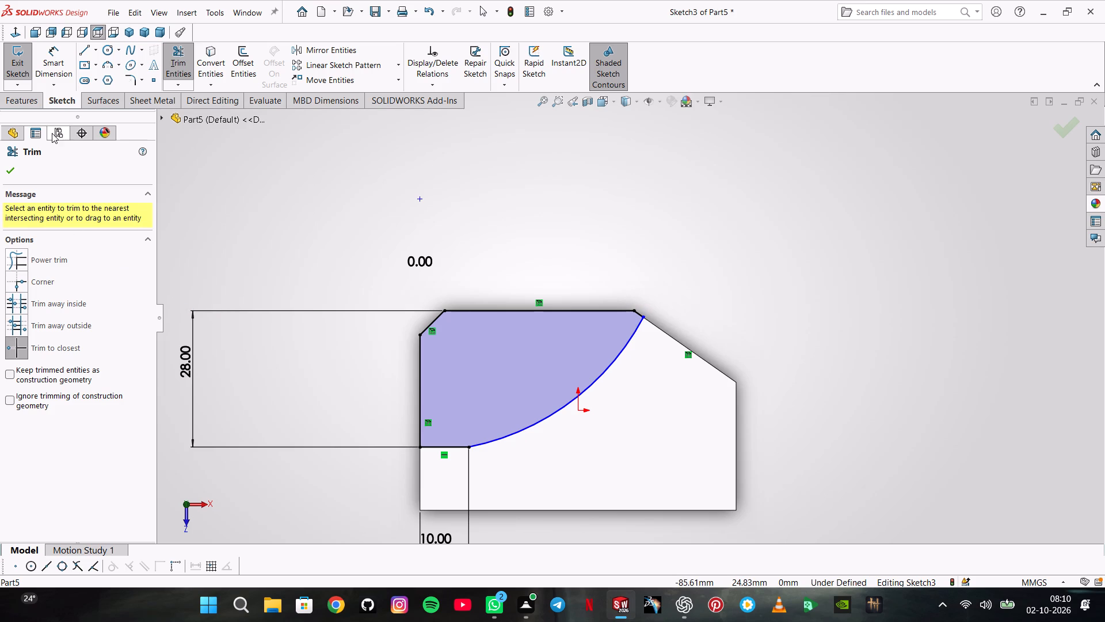
Dimension the arc's radius as 60 mm.
{"action": "left_click", "coordinate": [63, 67]}
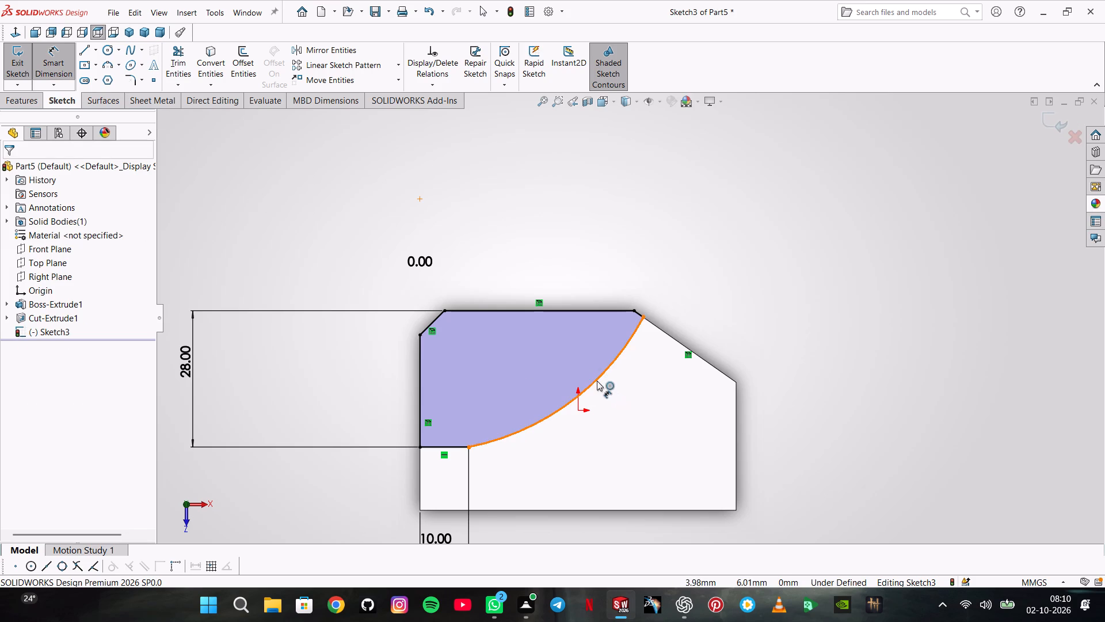
{"action": "left_click", "coordinate": [597, 381]}
{"action": "left_click", "coordinate": [502, 260]}
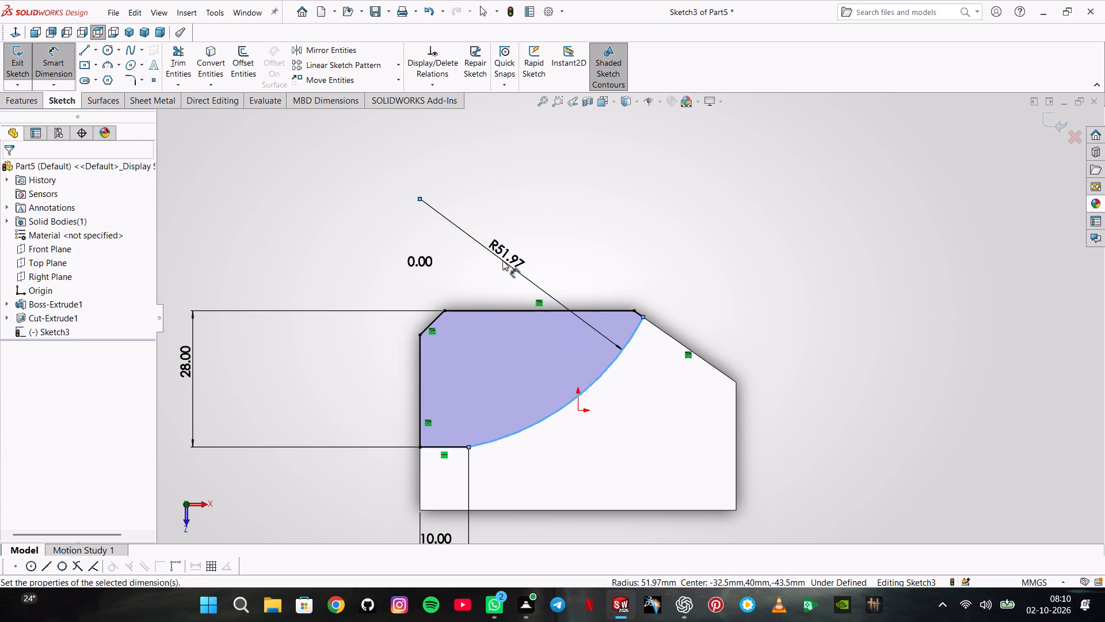
{"action": "type", "text": "60"}
{"action": "key", "text": "Return"}
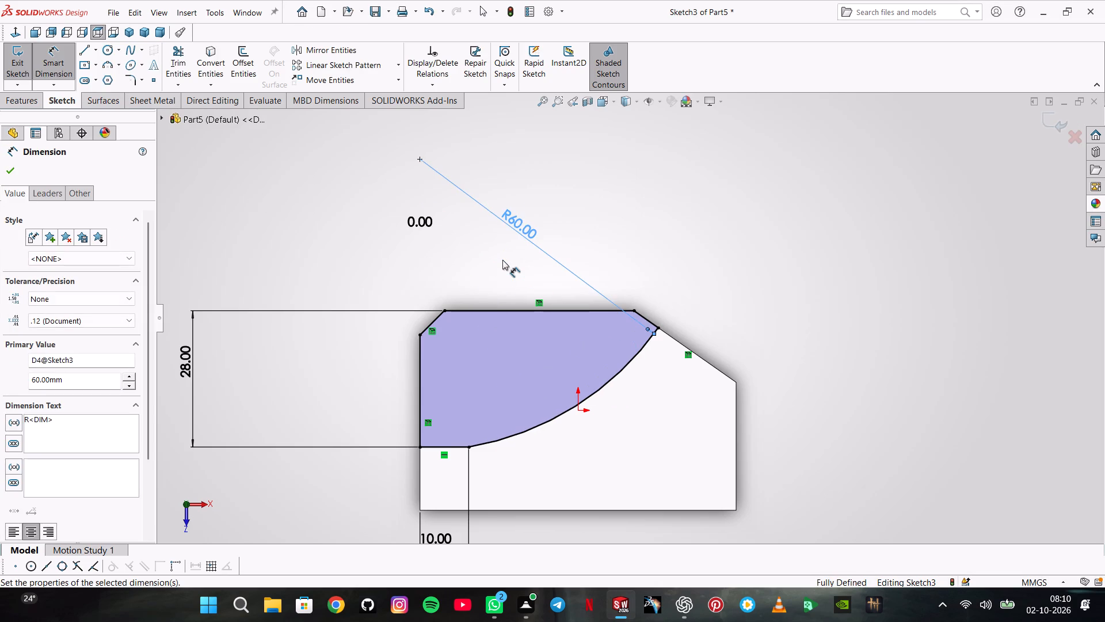
{"action": "key", "text": "Escape"}
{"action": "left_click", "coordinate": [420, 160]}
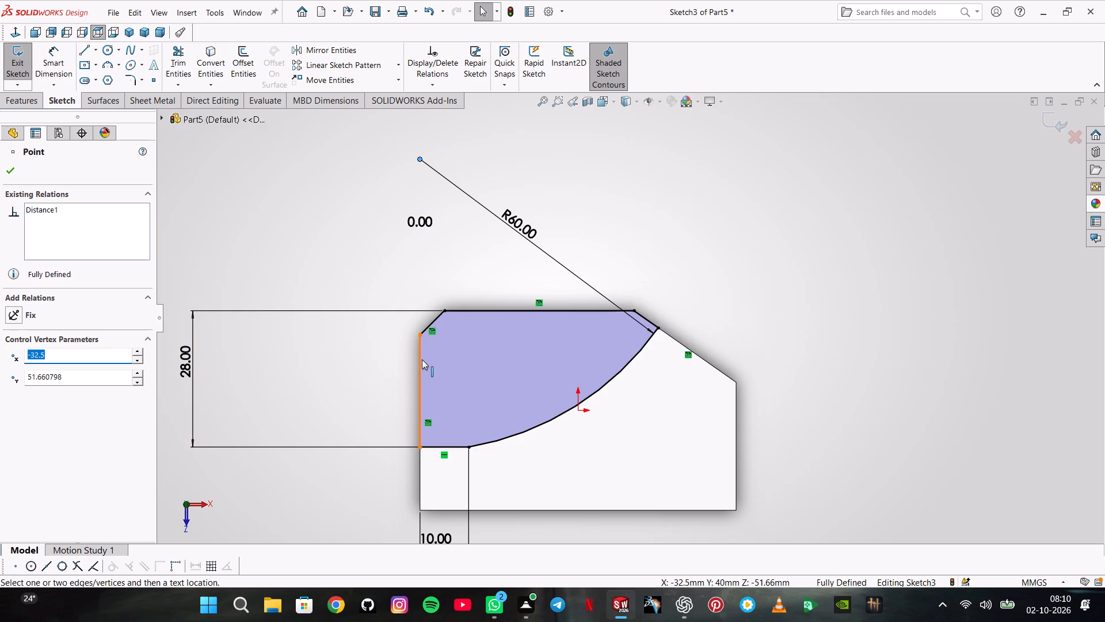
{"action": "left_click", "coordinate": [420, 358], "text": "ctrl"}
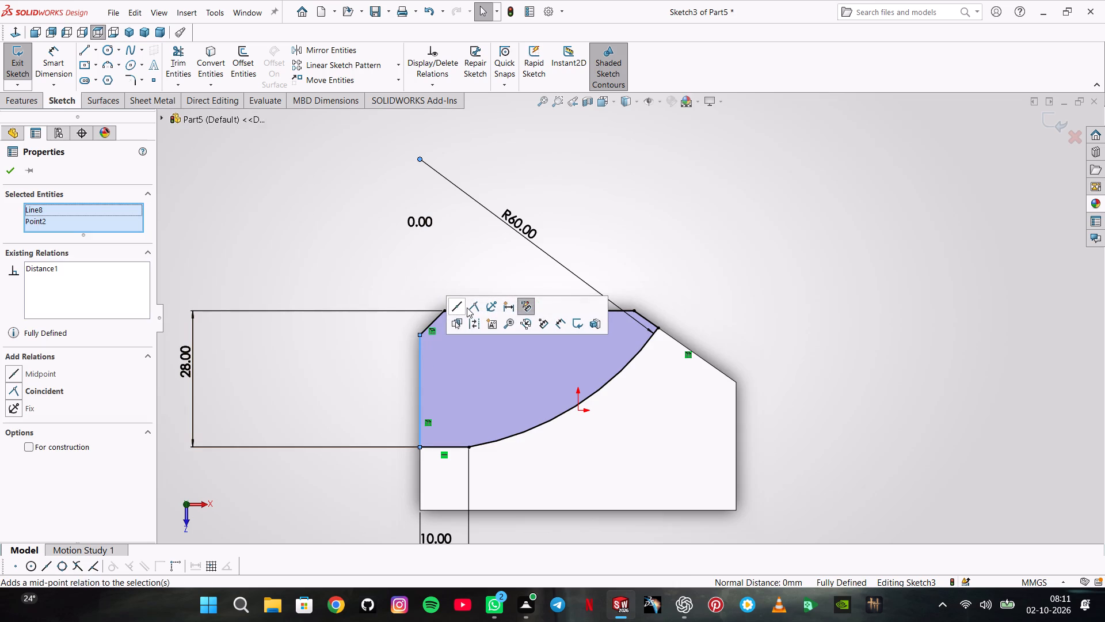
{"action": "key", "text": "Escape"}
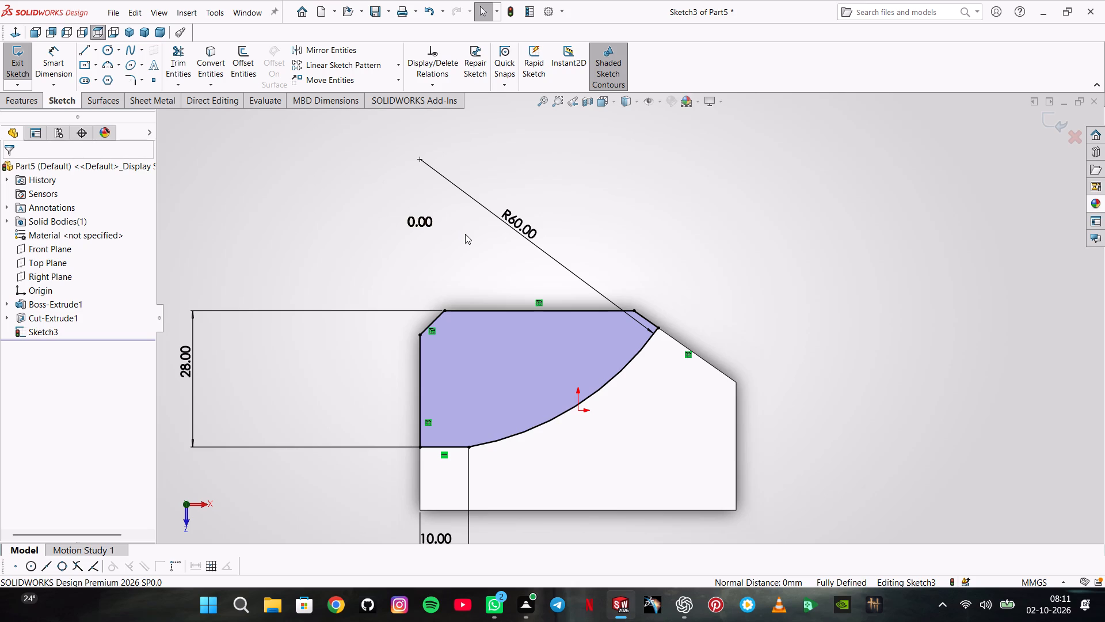
Cut-extrude the closed arc profile into the block as a blind cut with the preset 80 mm depth.
{"action": "scroll", "coordinate": [456, 235], "scroll_direction": "down", "scroll_amount": 5}
{"action": "scroll", "coordinate": [1030, 459], "scroll_direction": "up", "scroll_amount": 6}
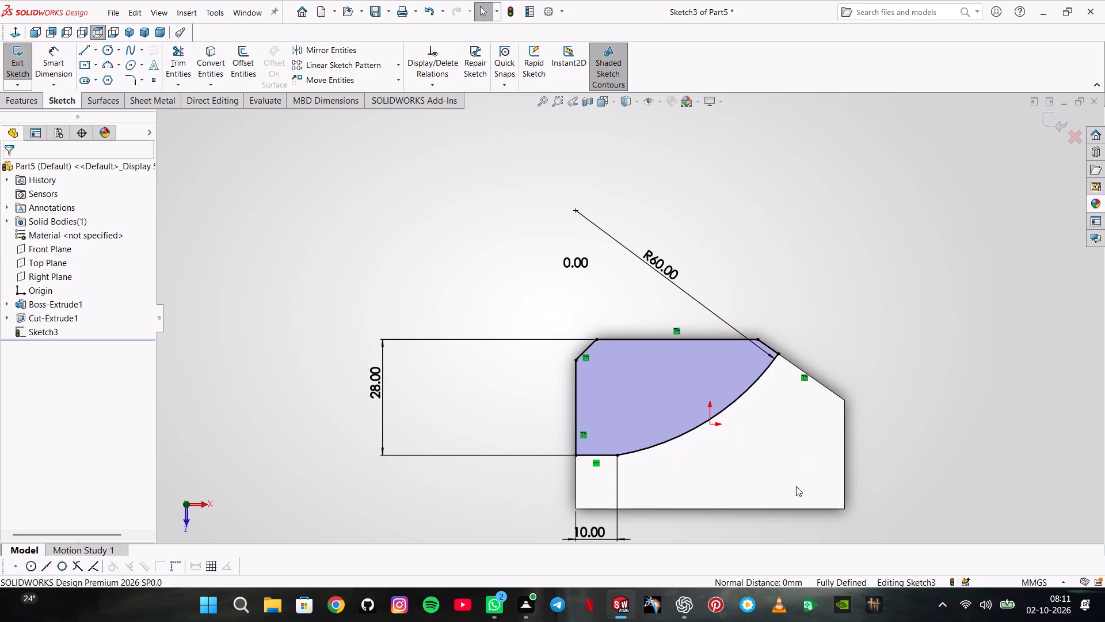
{"action": "scroll", "coordinate": [790, 487], "scroll_direction": "down", "scroll_amount": 1}
{"action": "scroll", "coordinate": [461, 404], "scroll_direction": "down", "scroll_amount": 6}
{"action": "scroll", "coordinate": [987, 482], "scroll_direction": "up", "scroll_amount": 6}
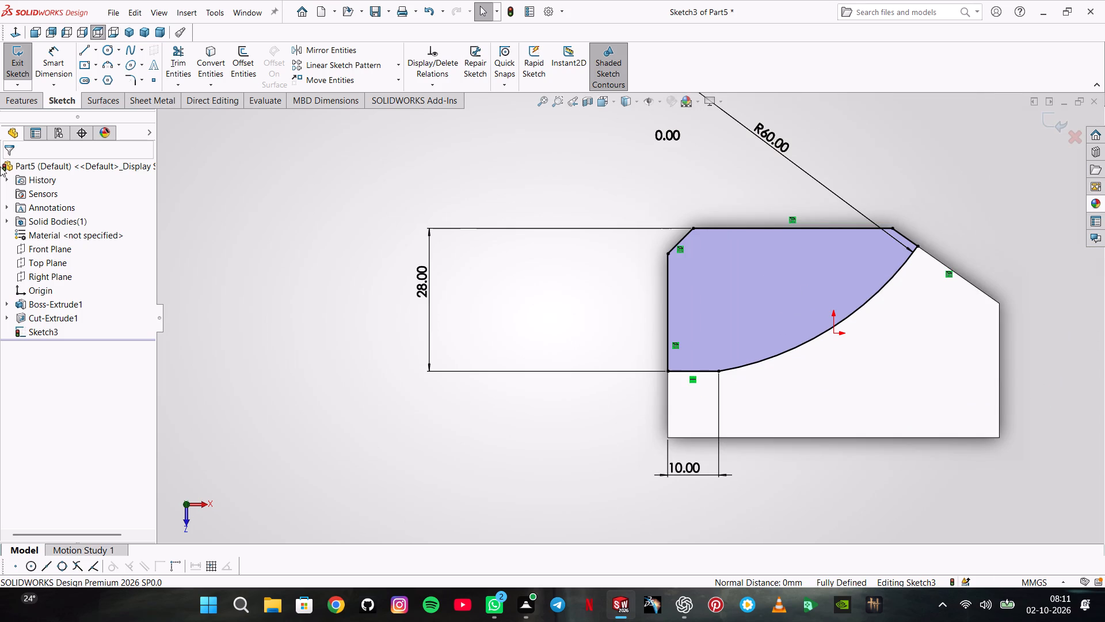
{"action": "left_click", "coordinate": [36, 102]}
{"action": "left_click", "coordinate": [245, 53]}
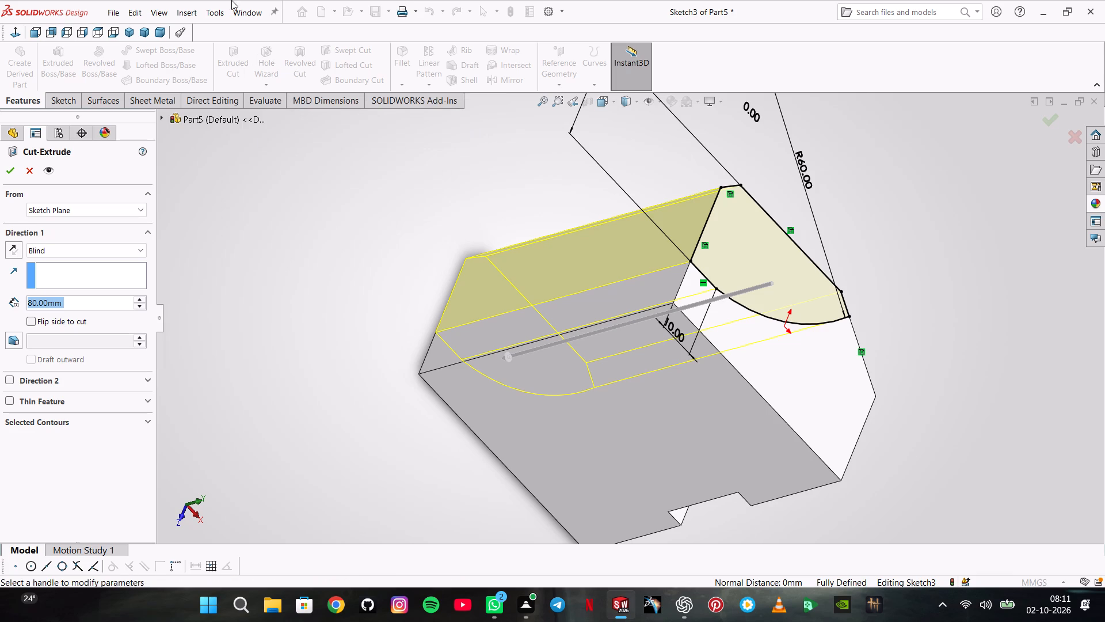
{"action": "middle_click_drag", "start_coordinate": [397, 203], "coordinate": [353, 319]}
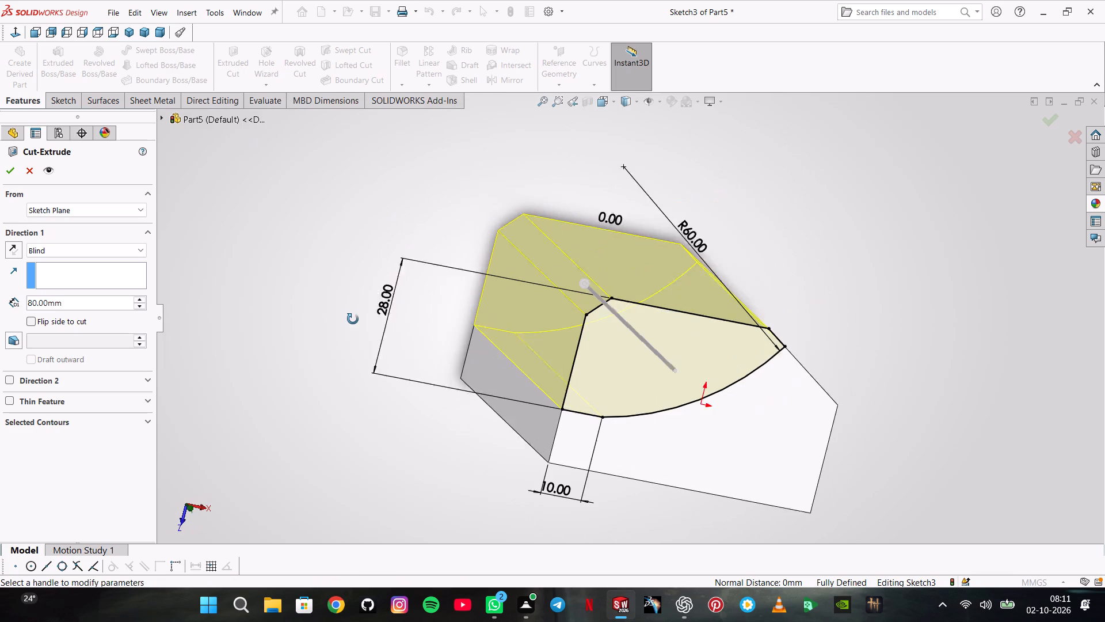
{"action": "middle_click_drag", "start_coordinate": [353, 319], "coordinate": [350, 319]}
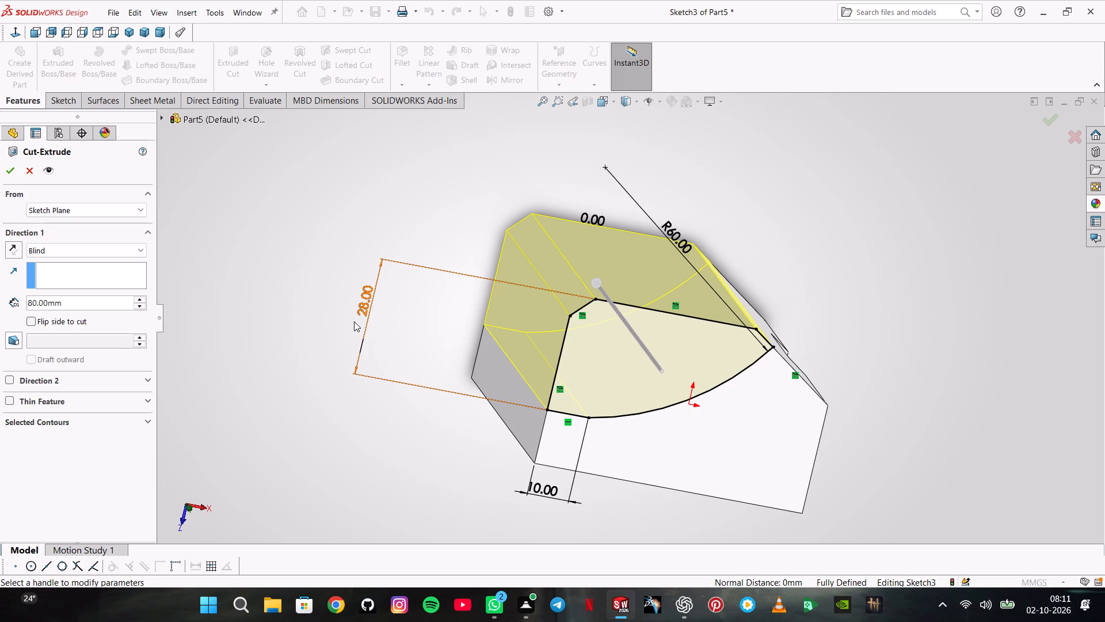
{"action": "key", "text": "6"}
{"action": "key", "text": "Return"}
{"action": "key", "text": "Return"}
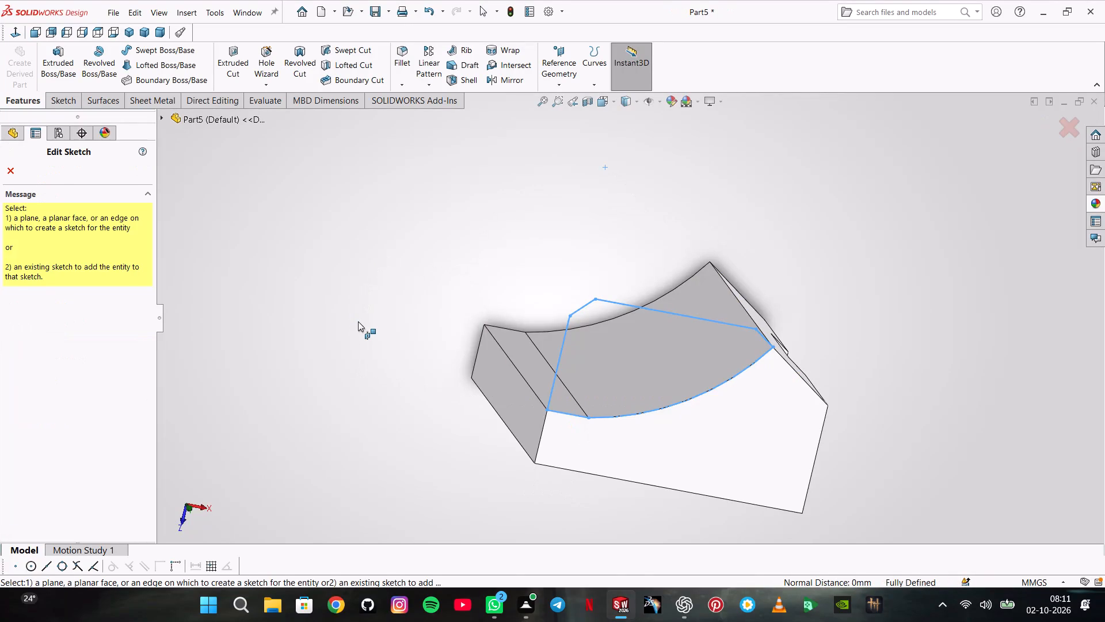
{"action": "left_click", "coordinate": [15, 174]}
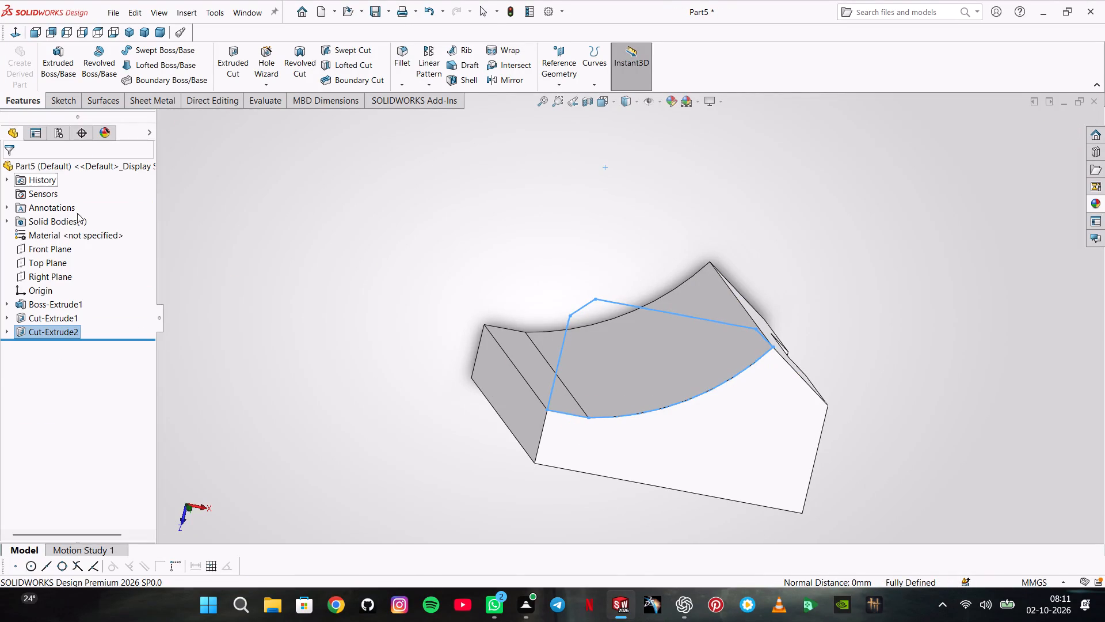
Edit the arc-profile cut and set its blind depth to 6 mm.
{"action": "right_click", "coordinate": [66, 338]}
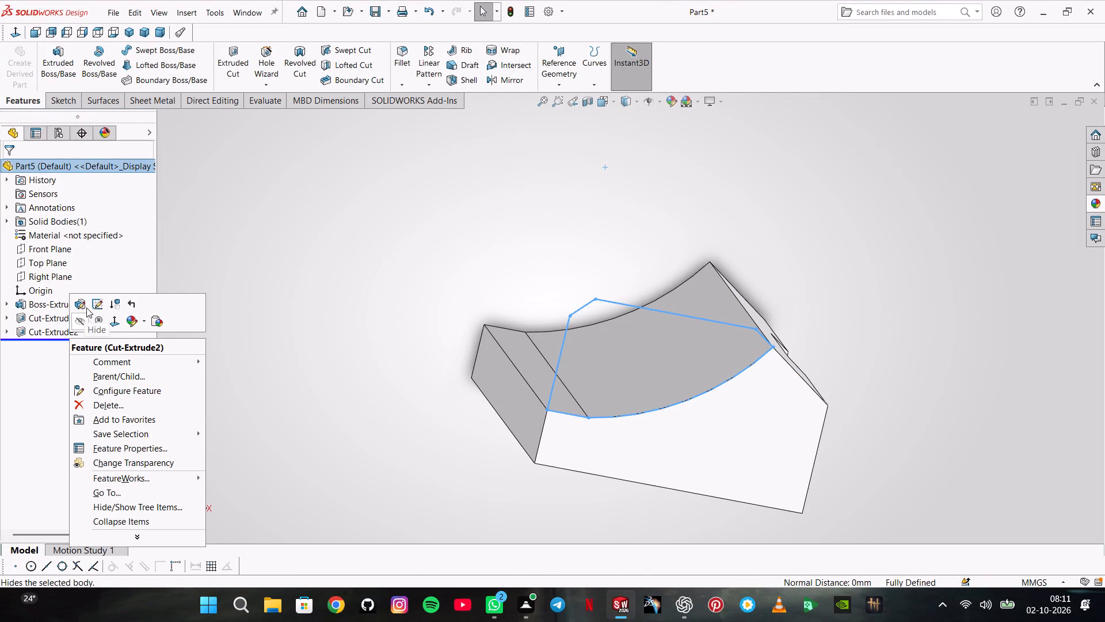
{"action": "left_click", "coordinate": [87, 307]}
{"action": "key", "text": "6"}
{"action": "key", "text": "Return"}
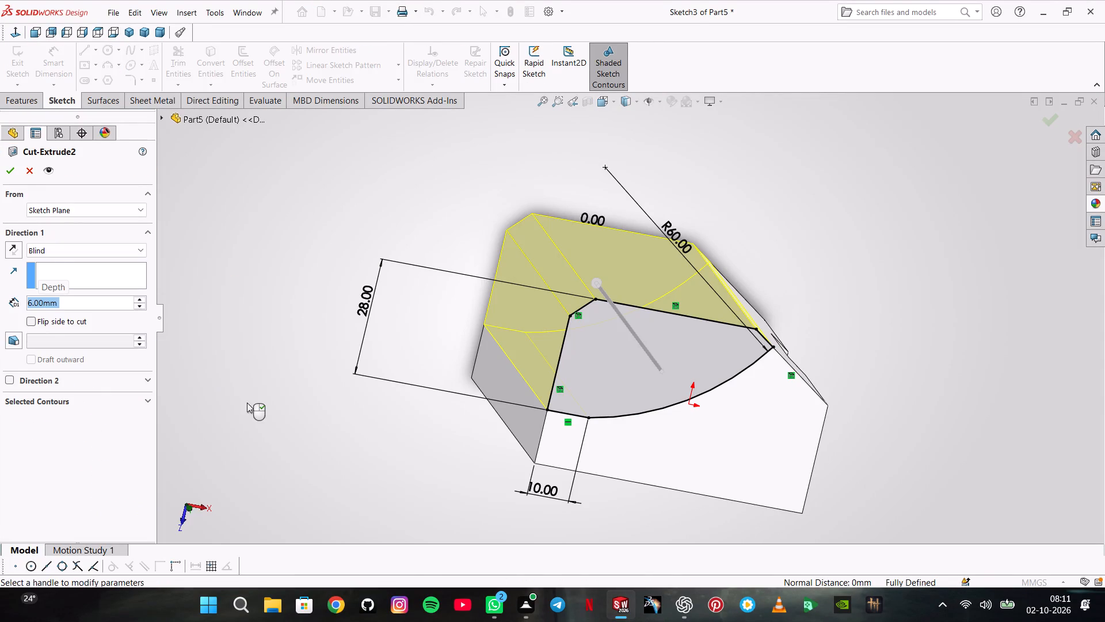
{"action": "key", "text": "Return"}
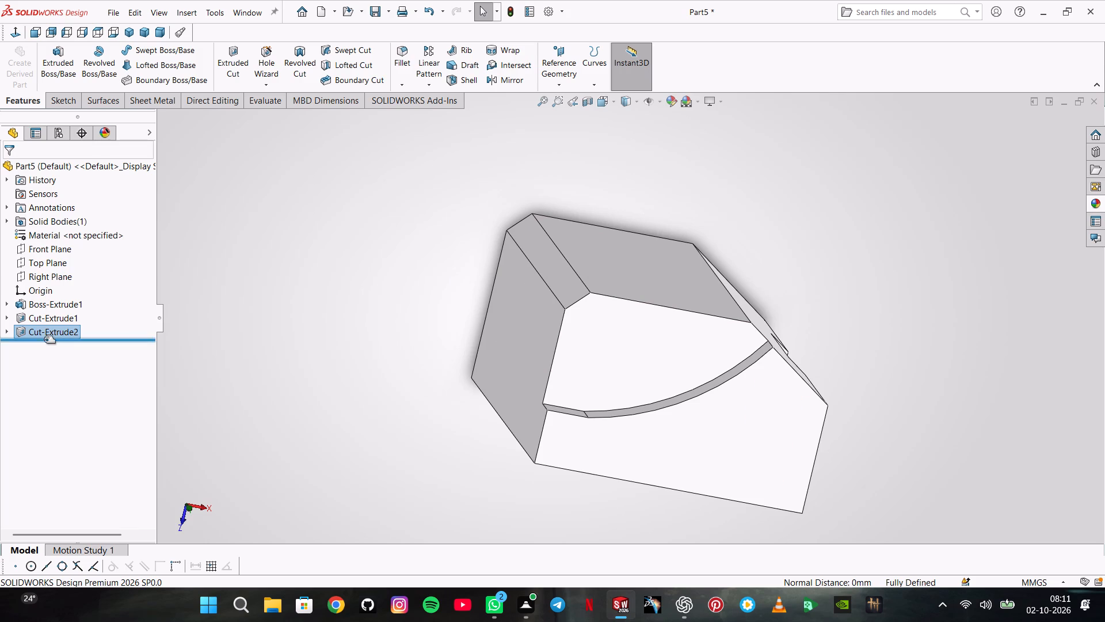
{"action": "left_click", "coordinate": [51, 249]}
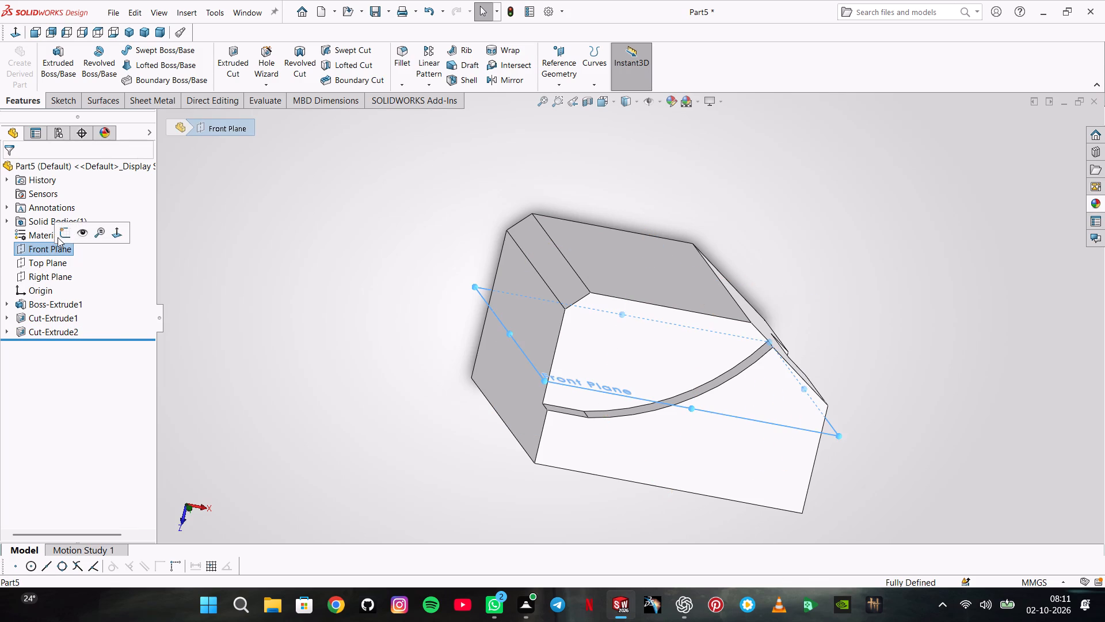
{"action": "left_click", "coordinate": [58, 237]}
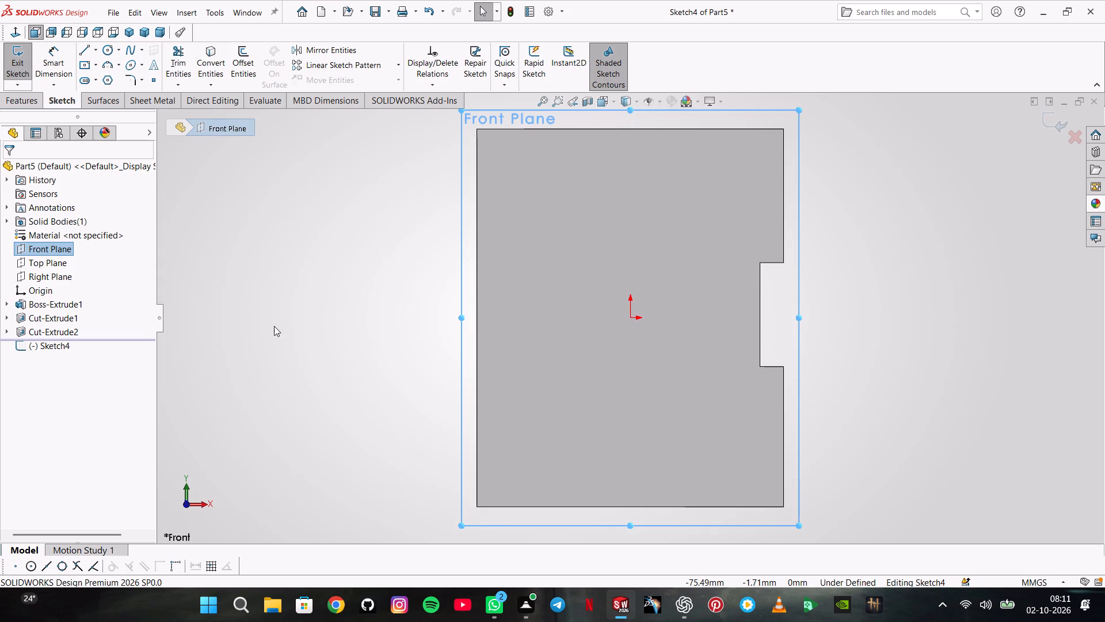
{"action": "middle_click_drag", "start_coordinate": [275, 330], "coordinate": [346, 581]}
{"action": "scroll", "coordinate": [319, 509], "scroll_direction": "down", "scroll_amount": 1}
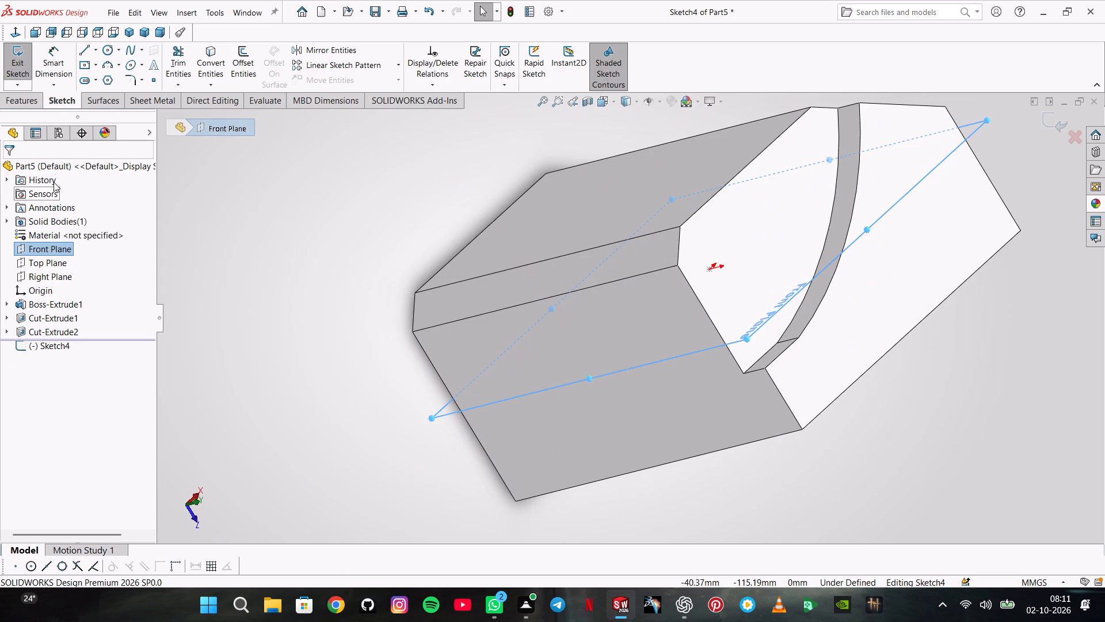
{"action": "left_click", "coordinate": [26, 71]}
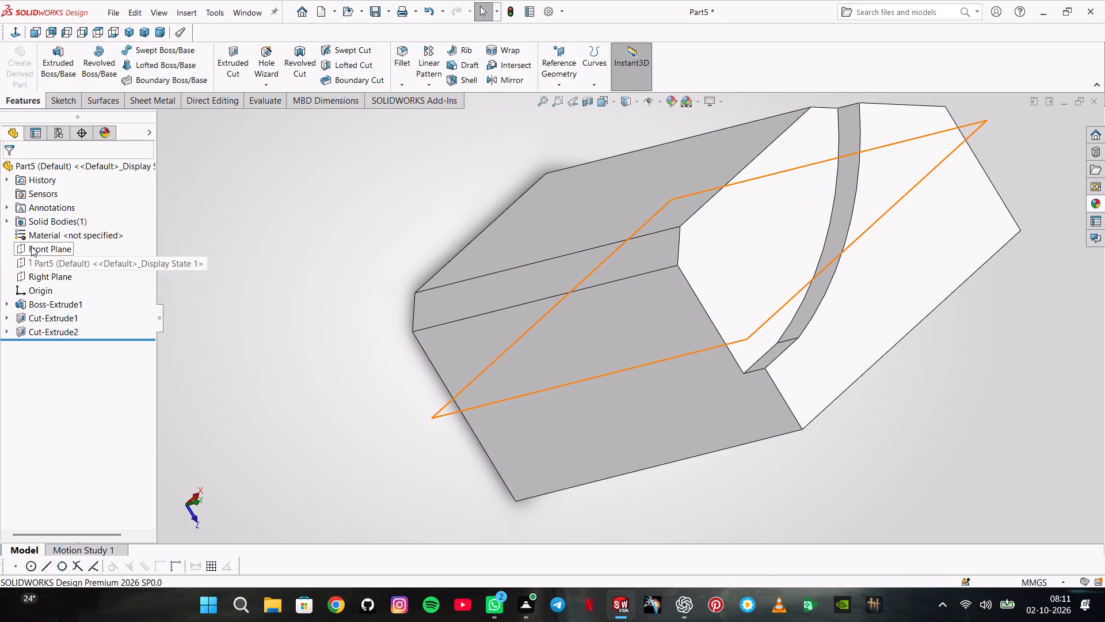
Sketch on the Top Plane and convert the six edges outlining the arc-profile recess into a closed profile.
{"action": "scroll", "coordinate": [36, 261], "scroll_direction": "up", "scroll_amount": 2}
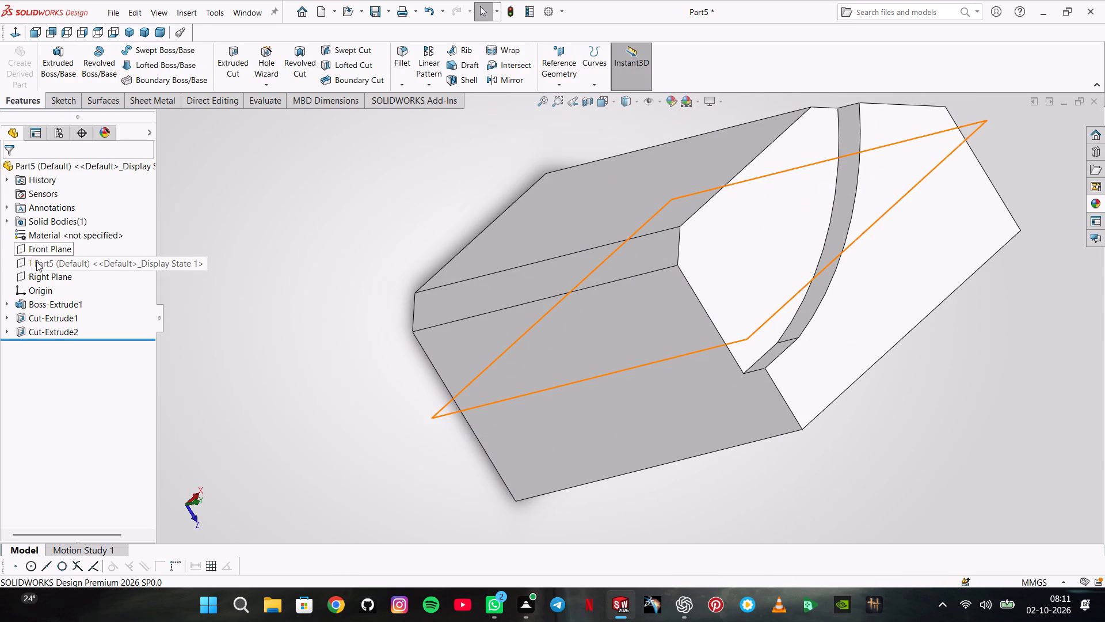
{"action": "left_click", "coordinate": [36, 261]}
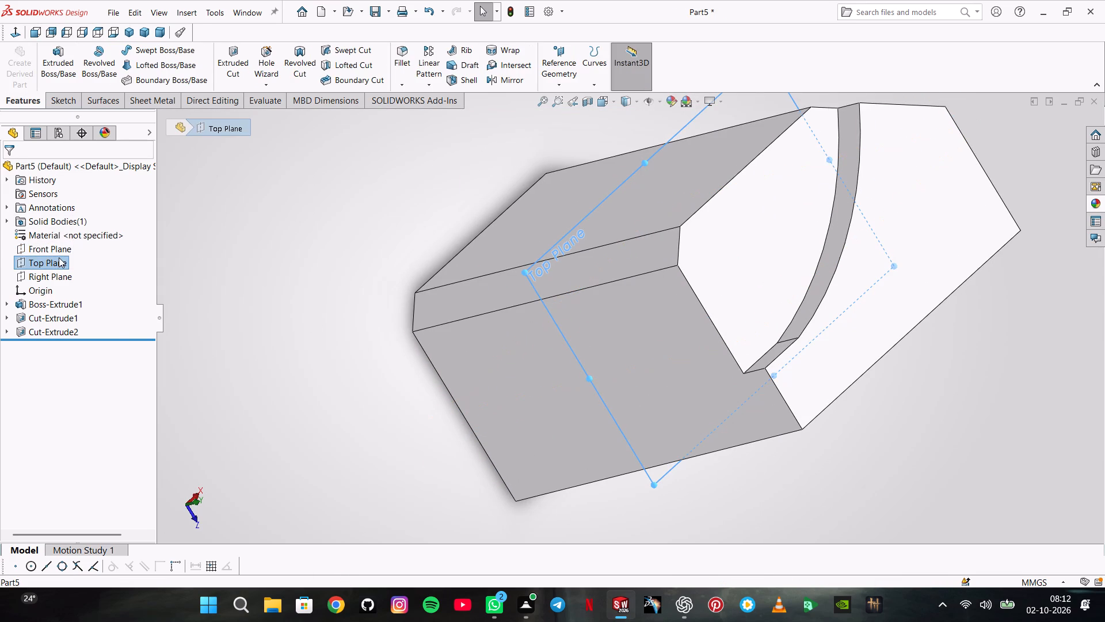
{"action": "right_click", "coordinate": [59, 257]}
{"action": "left_click", "coordinate": [68, 238]}
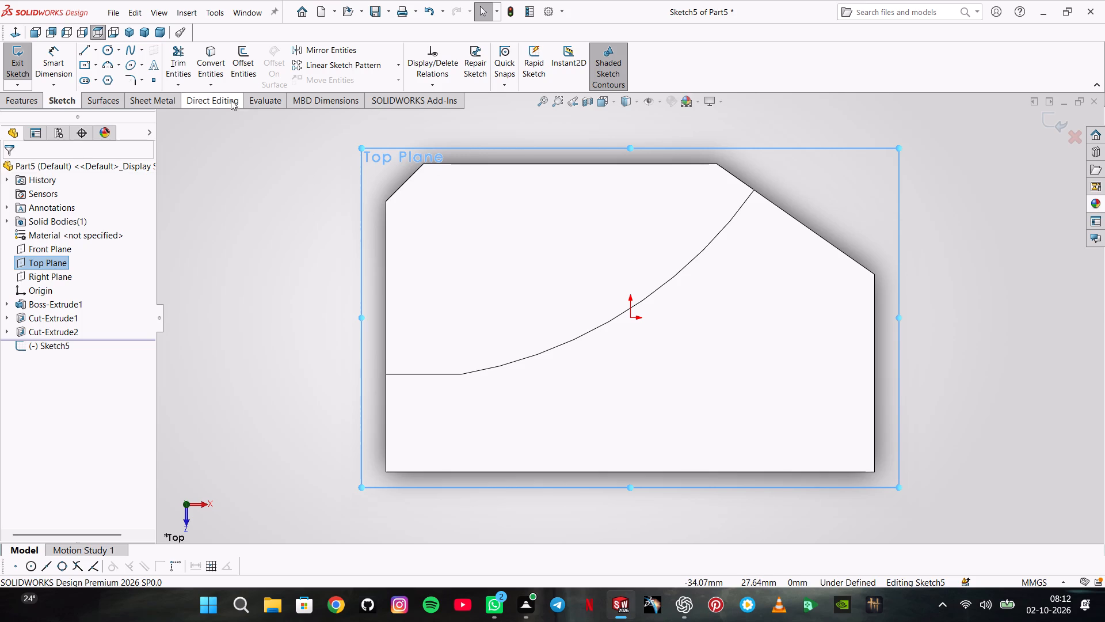
{"action": "left_click", "coordinate": [205, 62]}
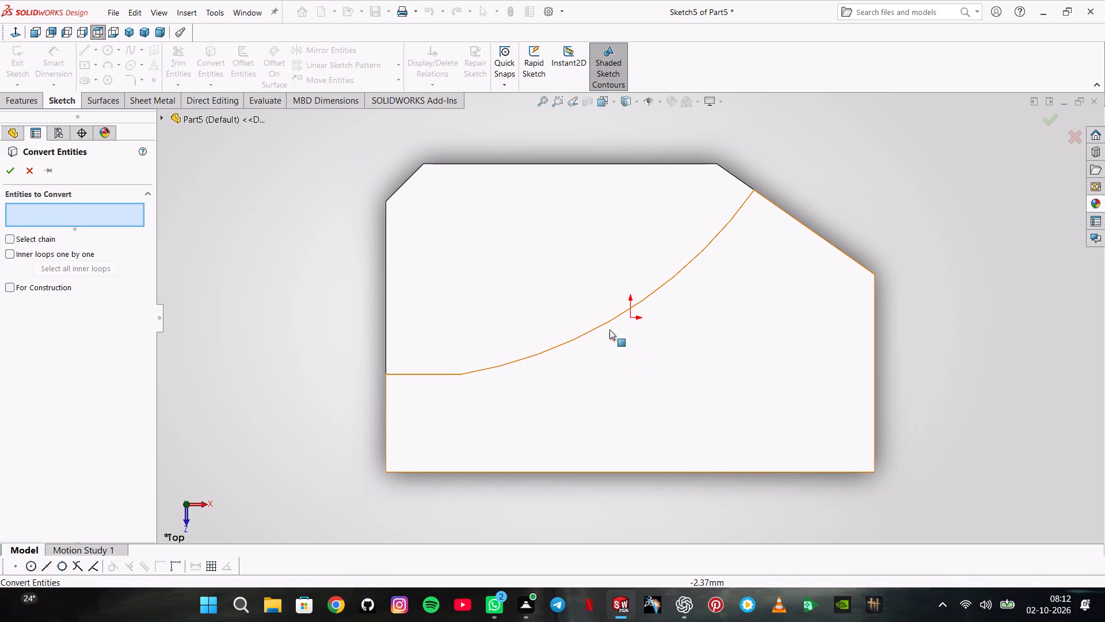
{"action": "left_click", "coordinate": [608, 323]}
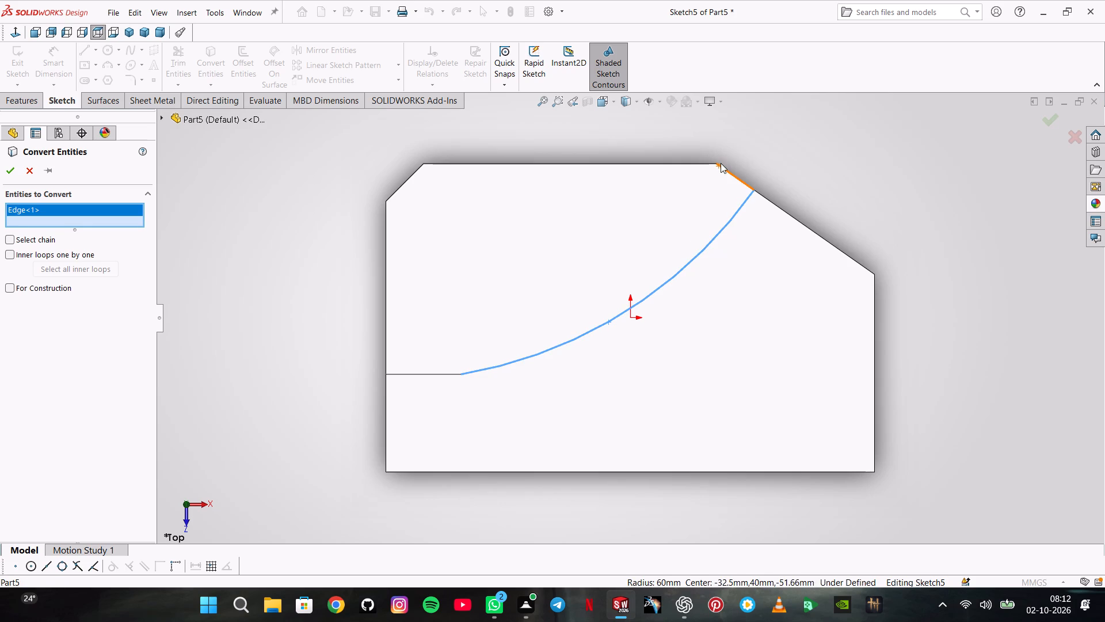
{"action": "left_click", "coordinate": [723, 168]}
{"action": "left_click", "coordinate": [689, 165]}
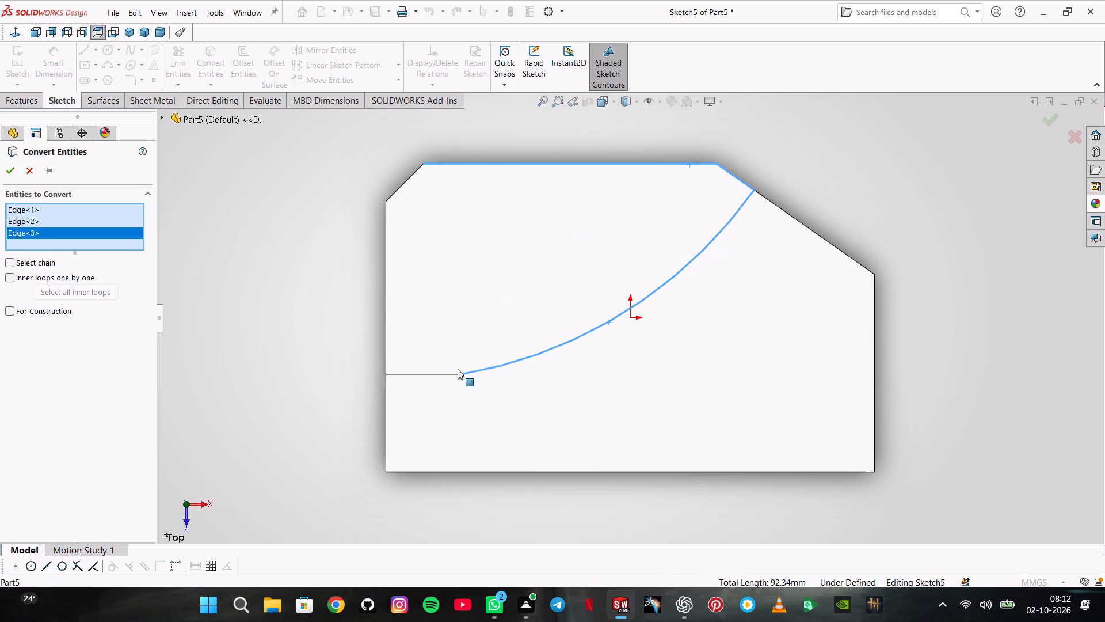
{"action": "left_click", "coordinate": [449, 374]}
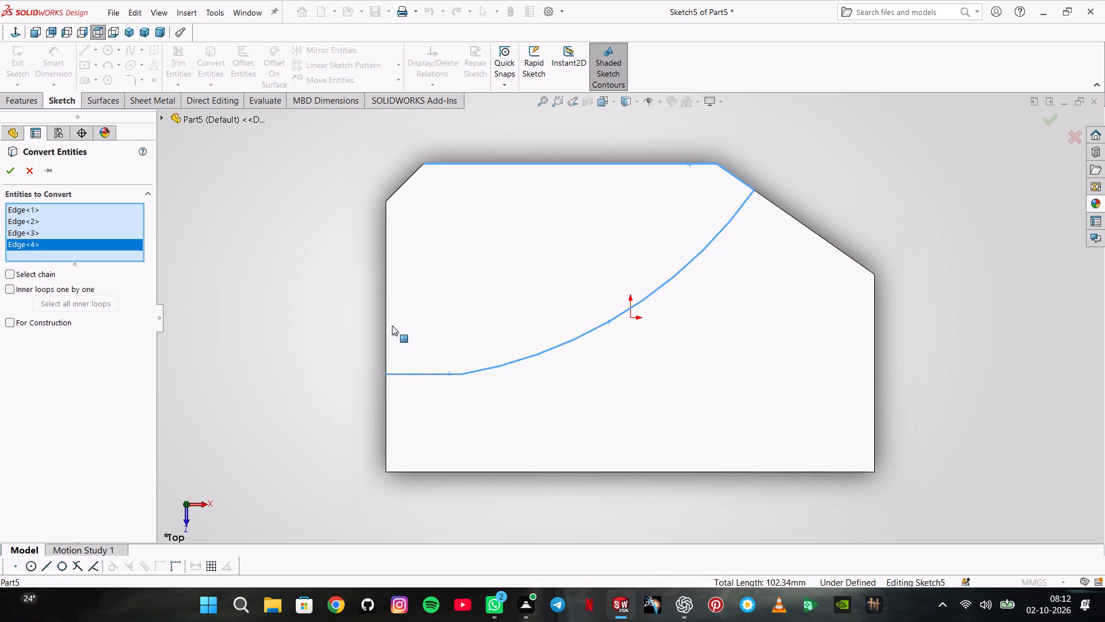
{"action": "left_click", "coordinate": [384, 320]}
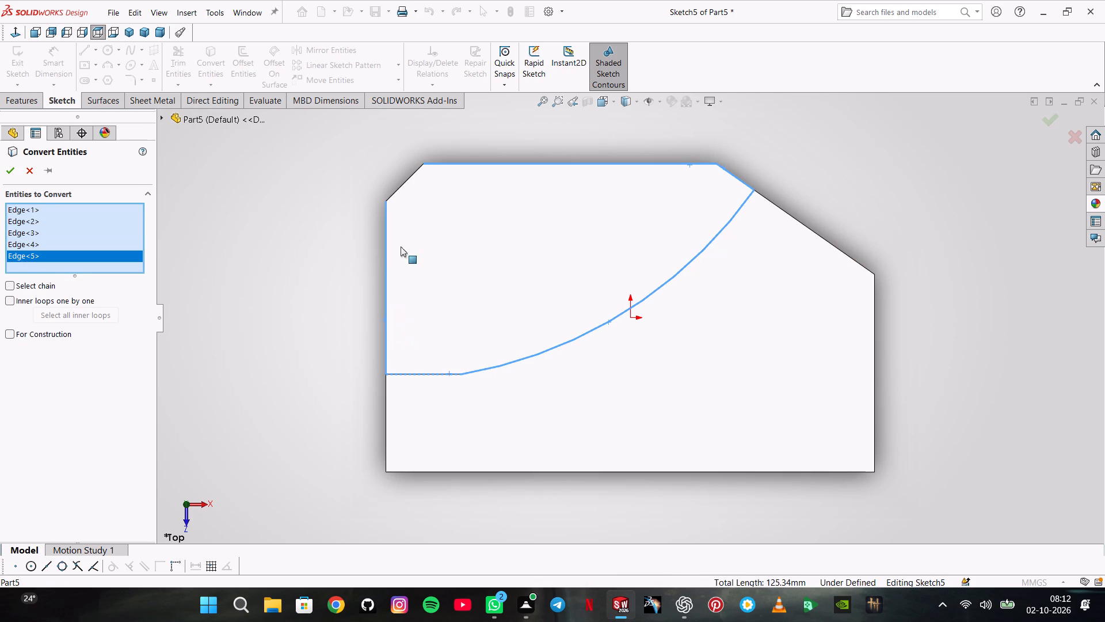
{"action": "left_click", "coordinate": [403, 181]}
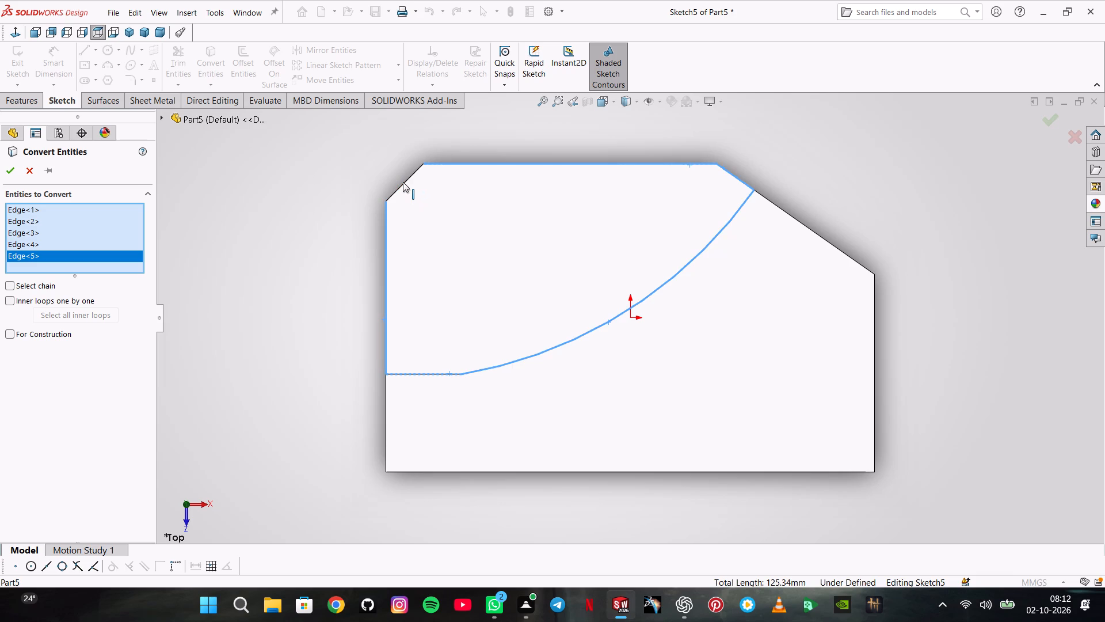
{"action": "left_click", "coordinate": [404, 182]}
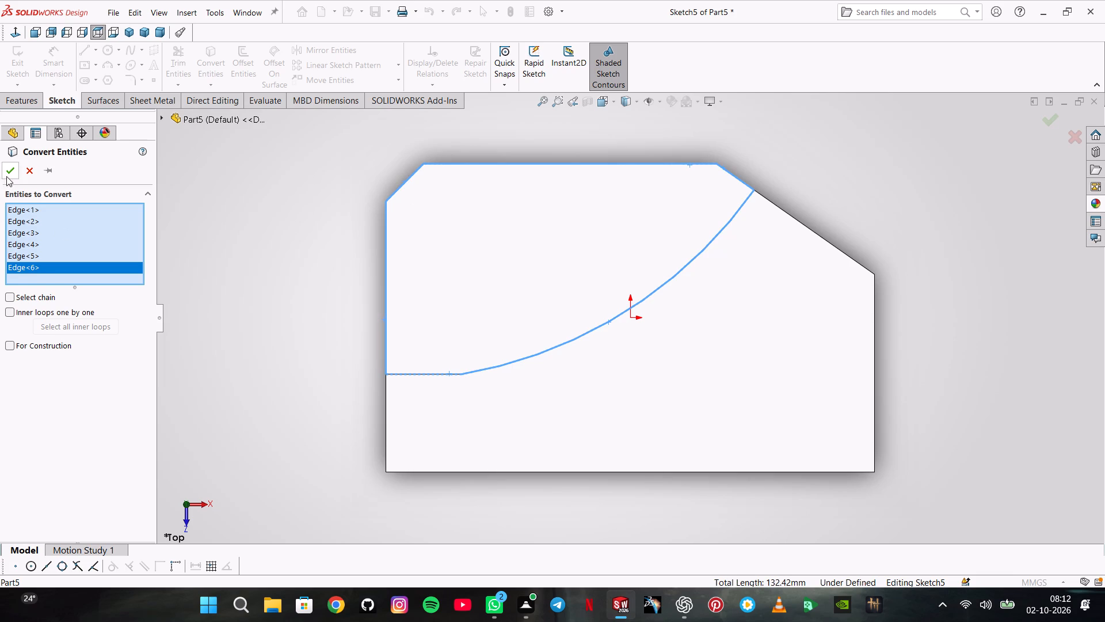
{"action": "left_click", "coordinate": [7, 175]}
Cut-extrude the converted profile as a Mid Plane cut with a 60 mm depth.
{"action": "left_click", "coordinate": [32, 95]}
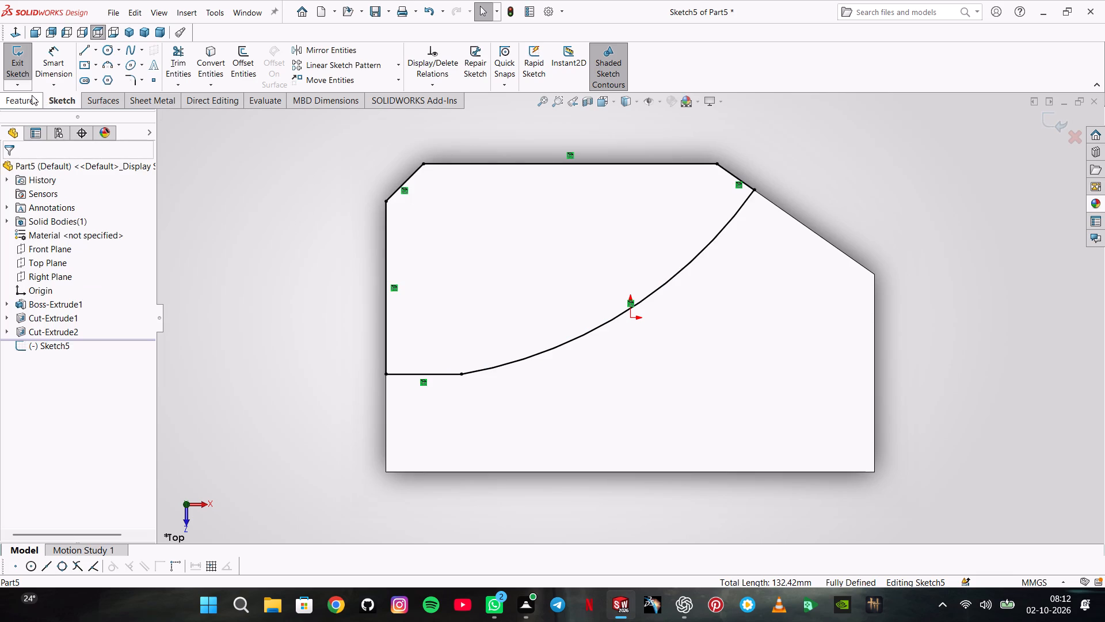
{"action": "left_click", "coordinate": [228, 55]}
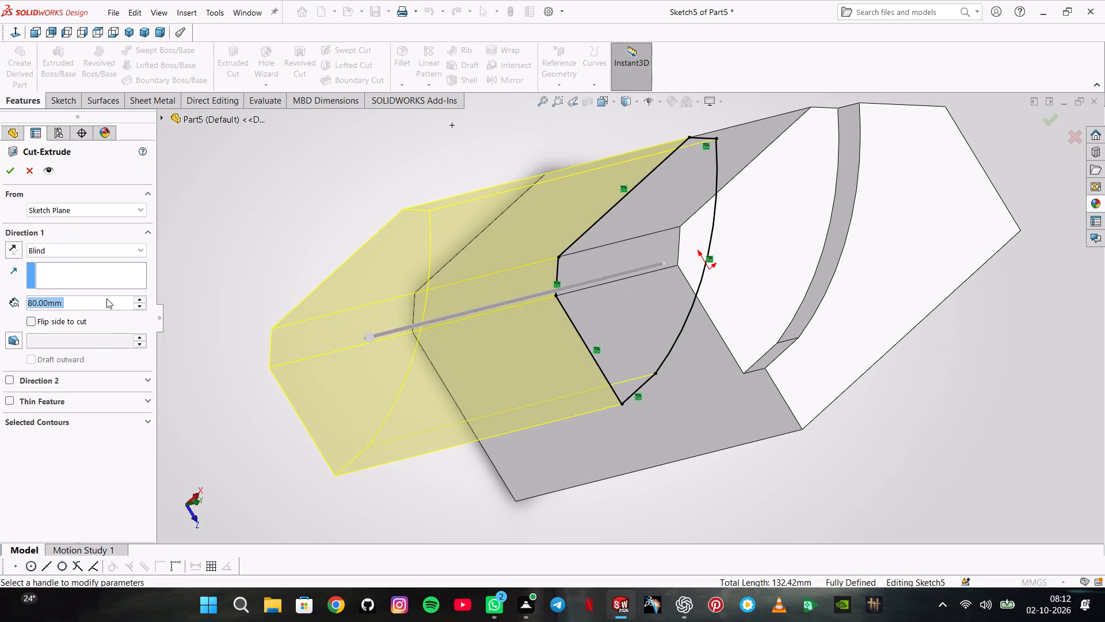
{"action": "left_click", "coordinate": [81, 244]}
{"action": "left_click", "coordinate": [64, 336]}
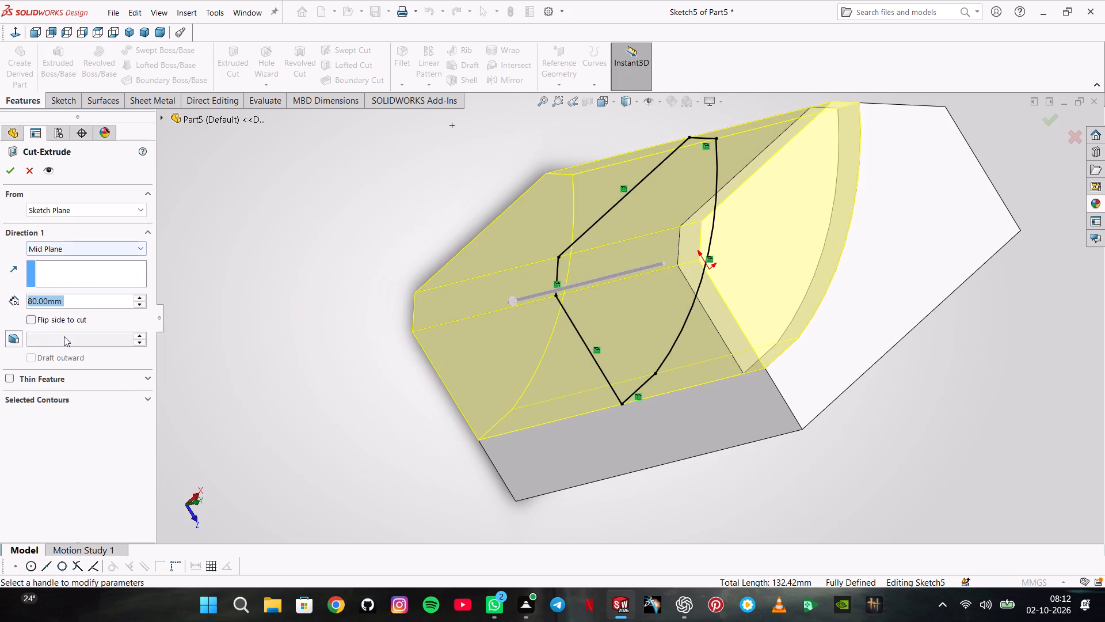
{"action": "key", "text": "6"}
{"action": "key", "text": "0"}
{"action": "key", "text": "Return"}
{"action": "key", "text": "Return"}
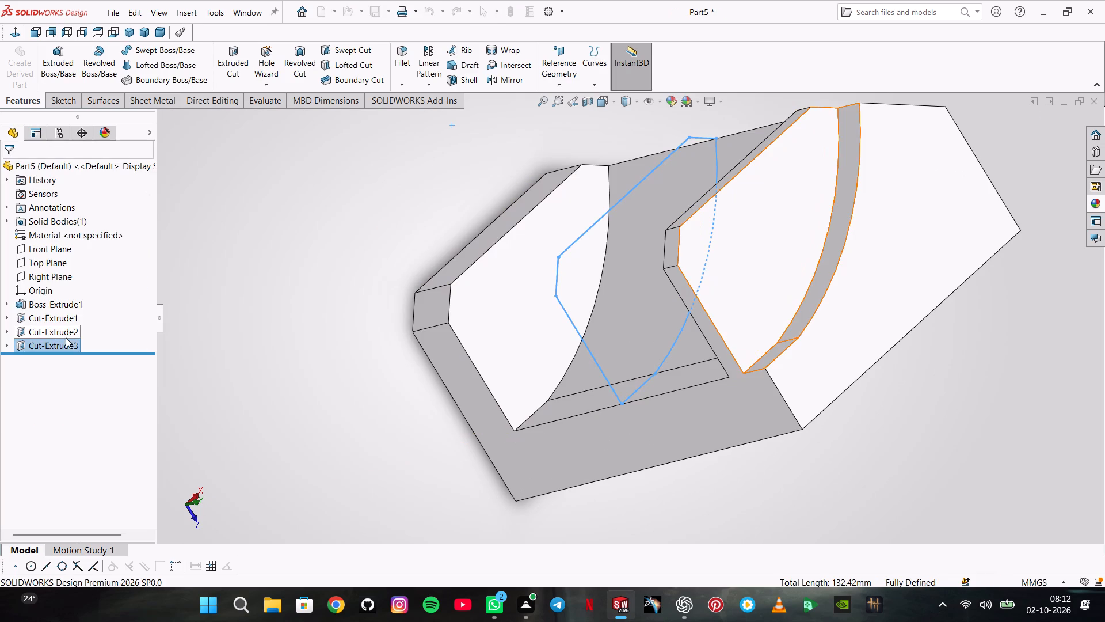
{"action": "left_click", "coordinate": [295, 241]}
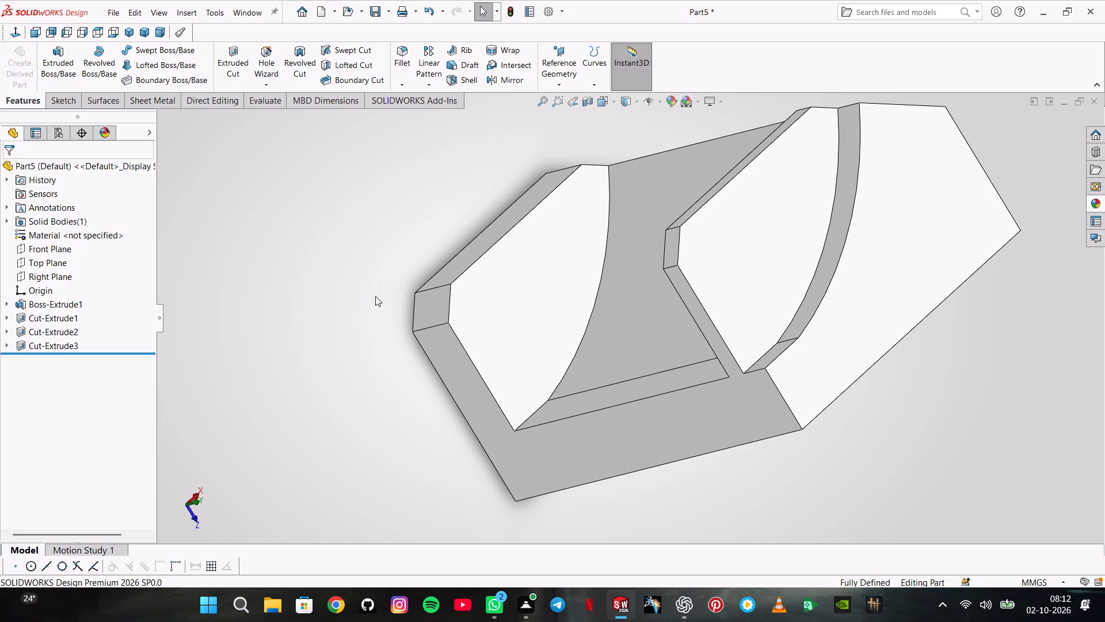
Start a sketch on the recess floor and draw a circle about 12.7 mm in diameter near the small chamfered corner.
{"action": "scroll", "coordinate": [432, 251], "scroll_direction": "down", "scroll_amount": 1}
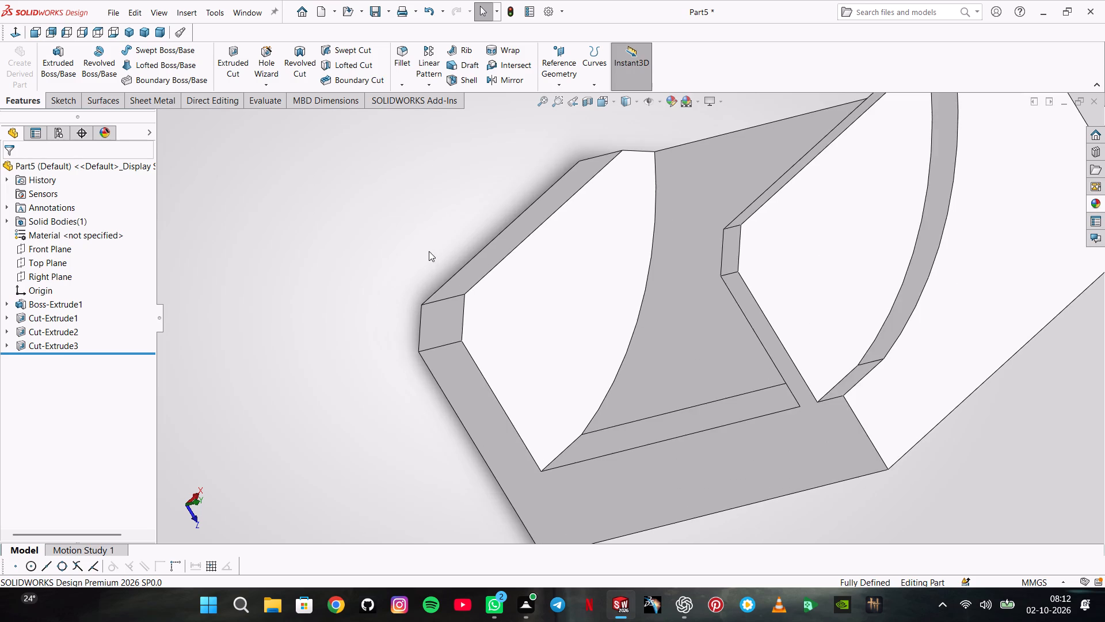
{"action": "middle_click_drag", "start_coordinate": [428, 252], "coordinate": [398, 293]}
{"action": "left_click", "coordinate": [642, 361]}
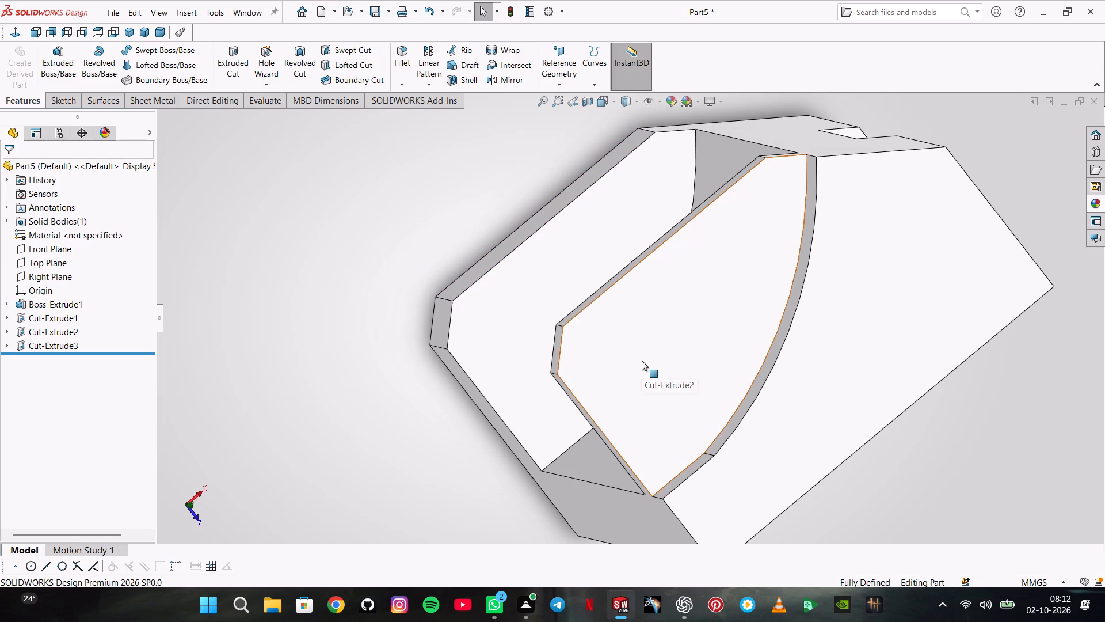
{"action": "left_click", "coordinate": [698, 324]}
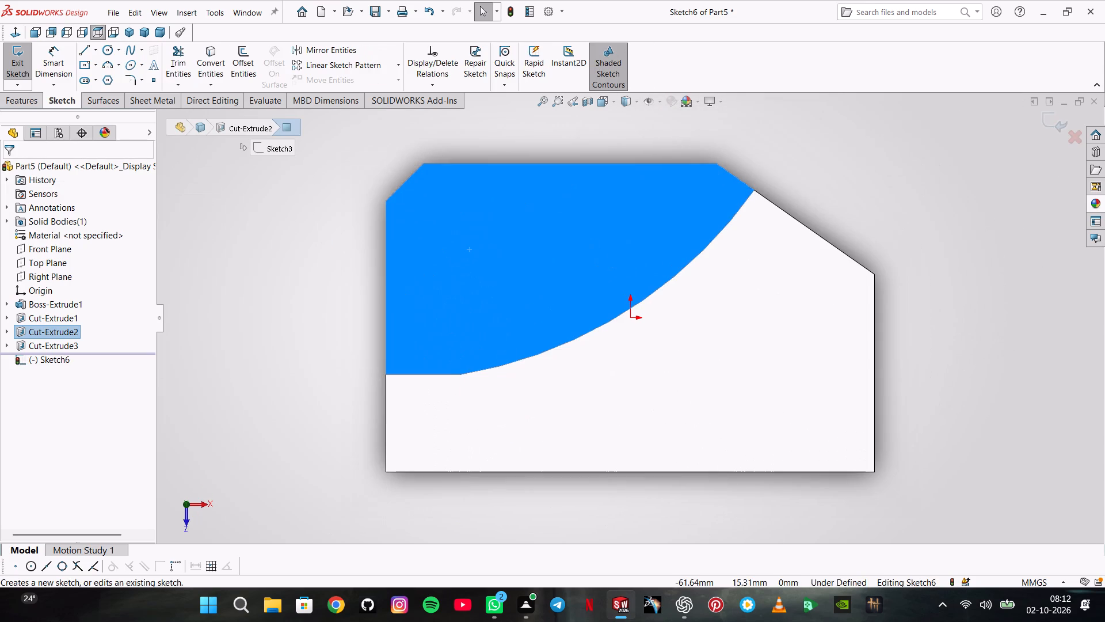
{"action": "left_click", "coordinate": [109, 48]}
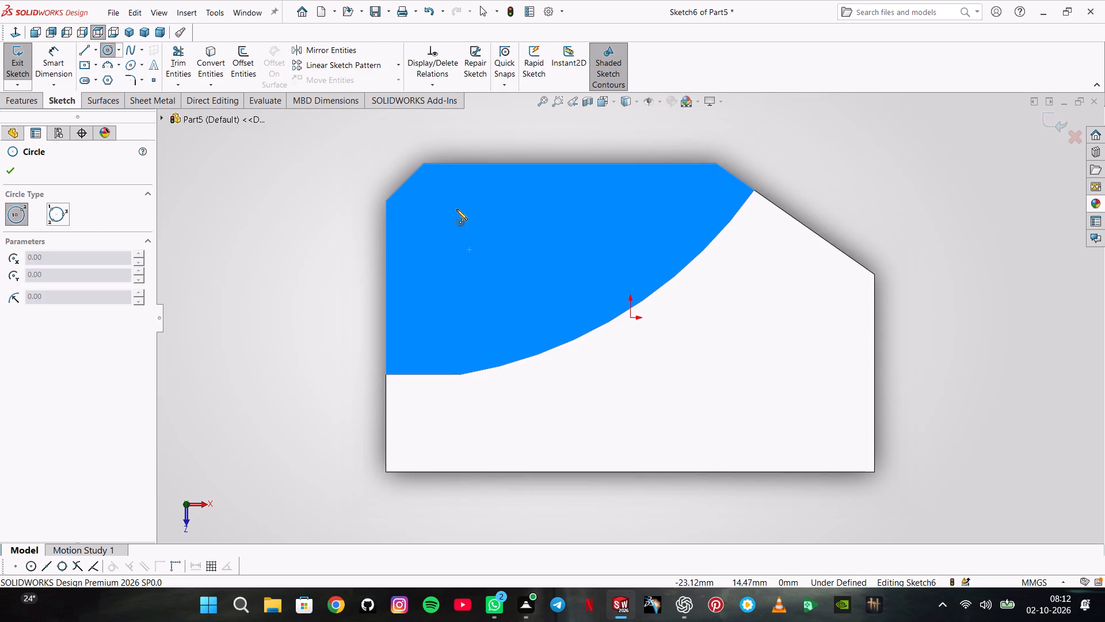
{"action": "left_click", "coordinate": [447, 207]}
{"action": "left_click", "coordinate": [464, 252]}
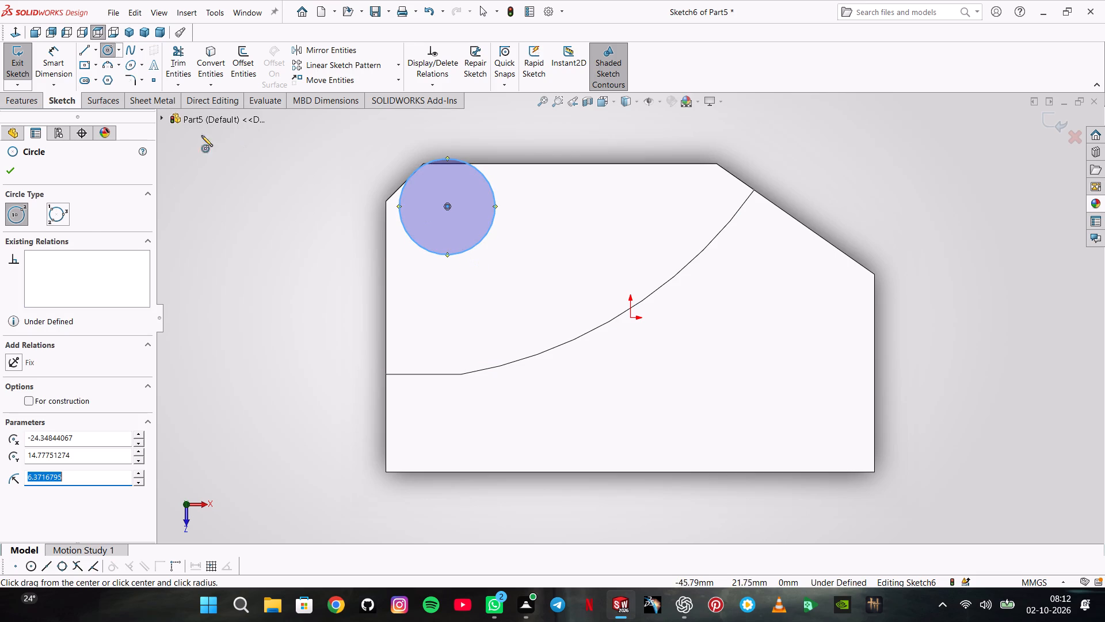
Dimension the circle's diameter as 10 mm.
{"action": "left_click", "coordinate": [68, 56]}
{"action": "left_click", "coordinate": [405, 217]}
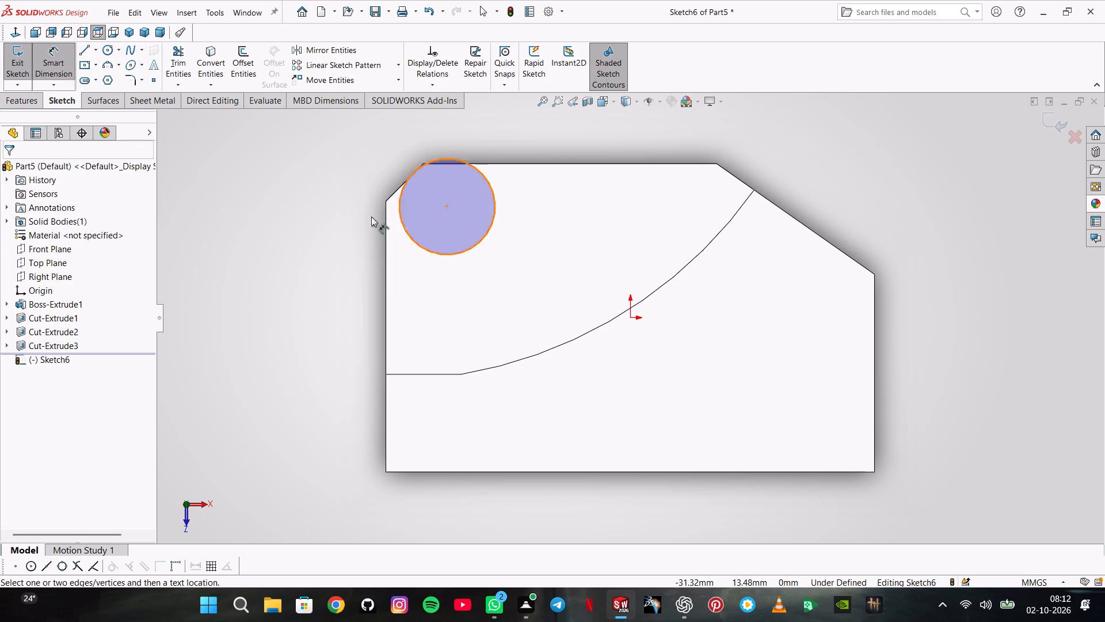
{"action": "left_click", "coordinate": [402, 208]}
{"action": "left_click", "coordinate": [318, 211]}
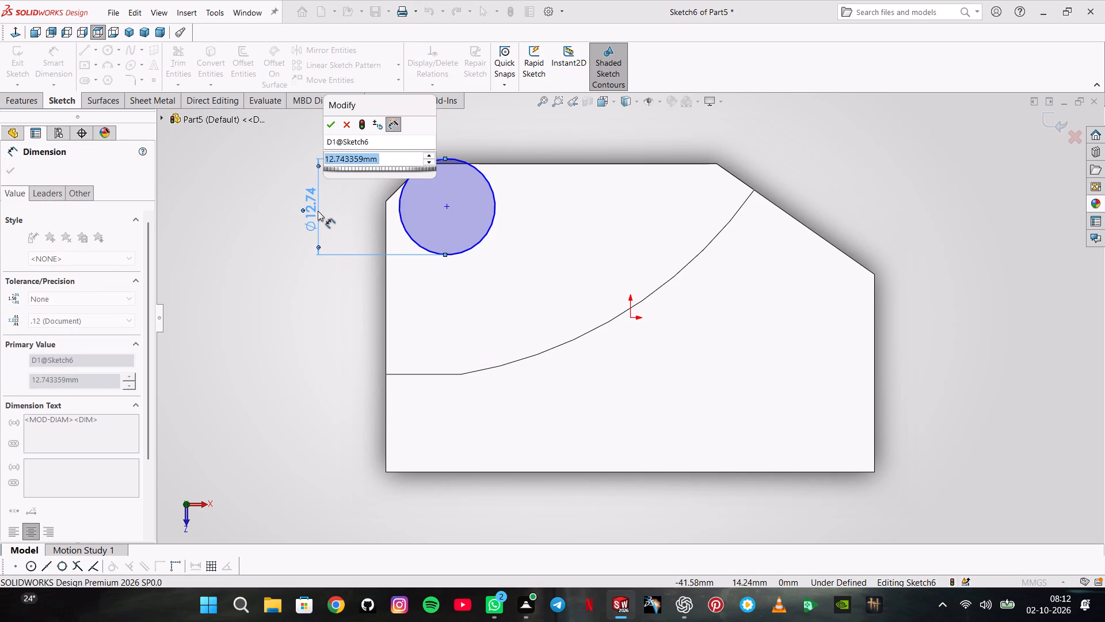
{"action": "type", "text": "10"}
{"action": "key", "text": "Return"}
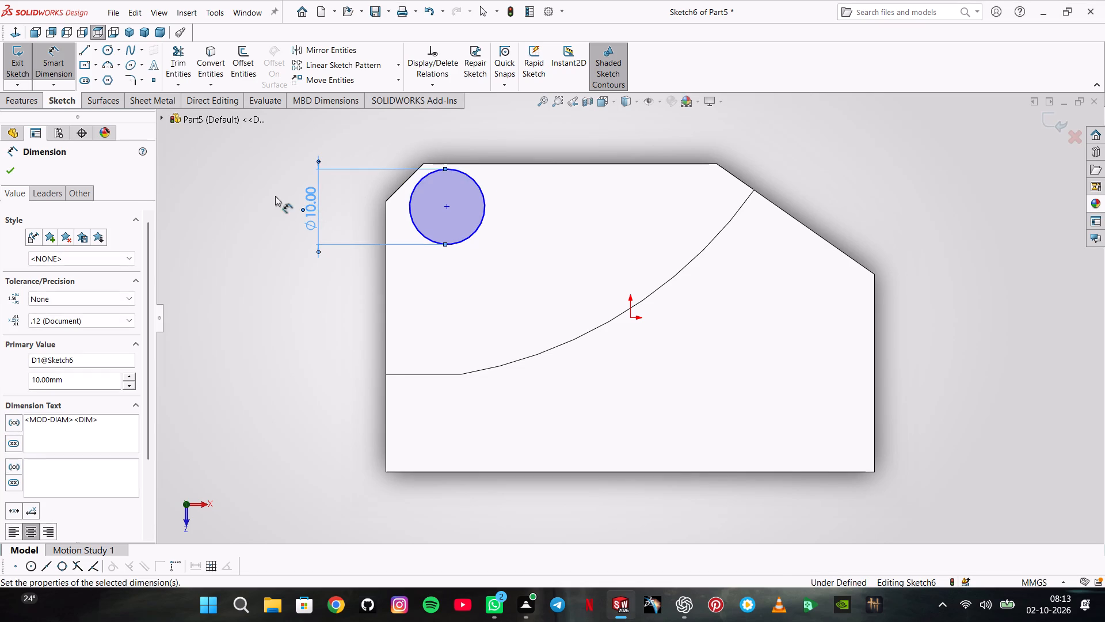
Locate the circle's centre 12 mm from the short side edge beside the chamfer and 10 mm from the long straight edge.
{"action": "left_click", "coordinate": [449, 203]}
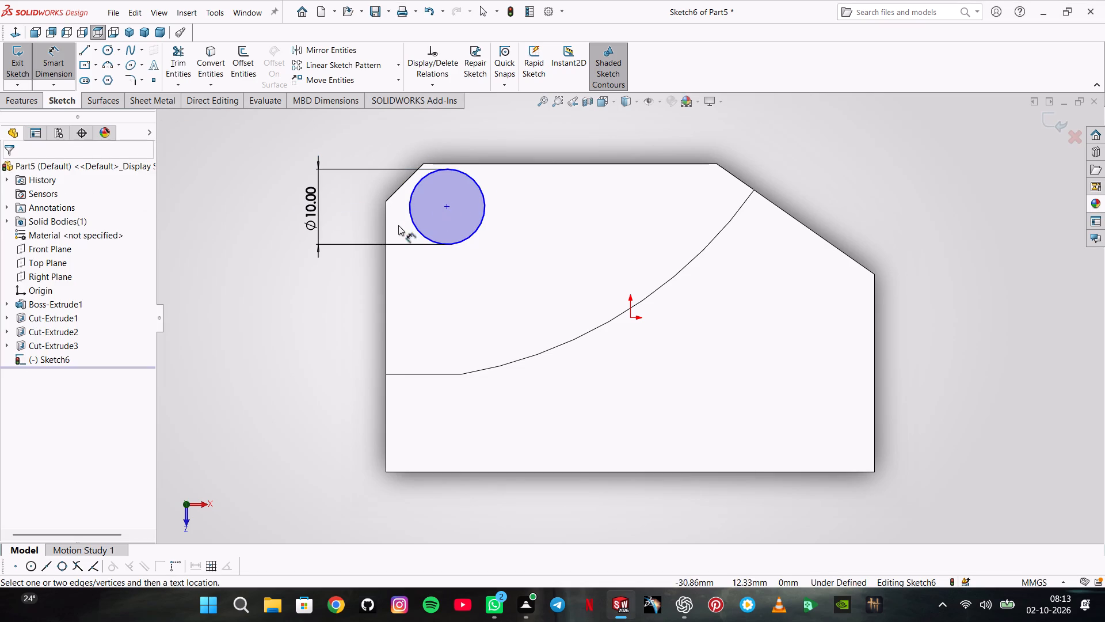
{"action": "left_click", "coordinate": [384, 221]}
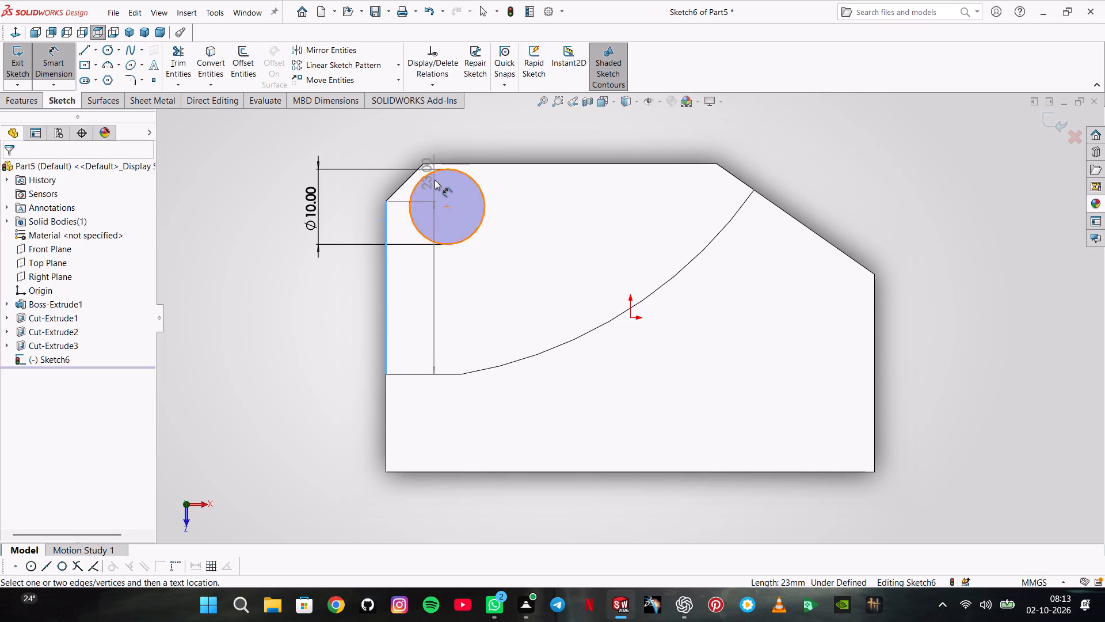
{"action": "left_click", "coordinate": [445, 208]}
{"action": "left_click", "coordinate": [436, 123]}
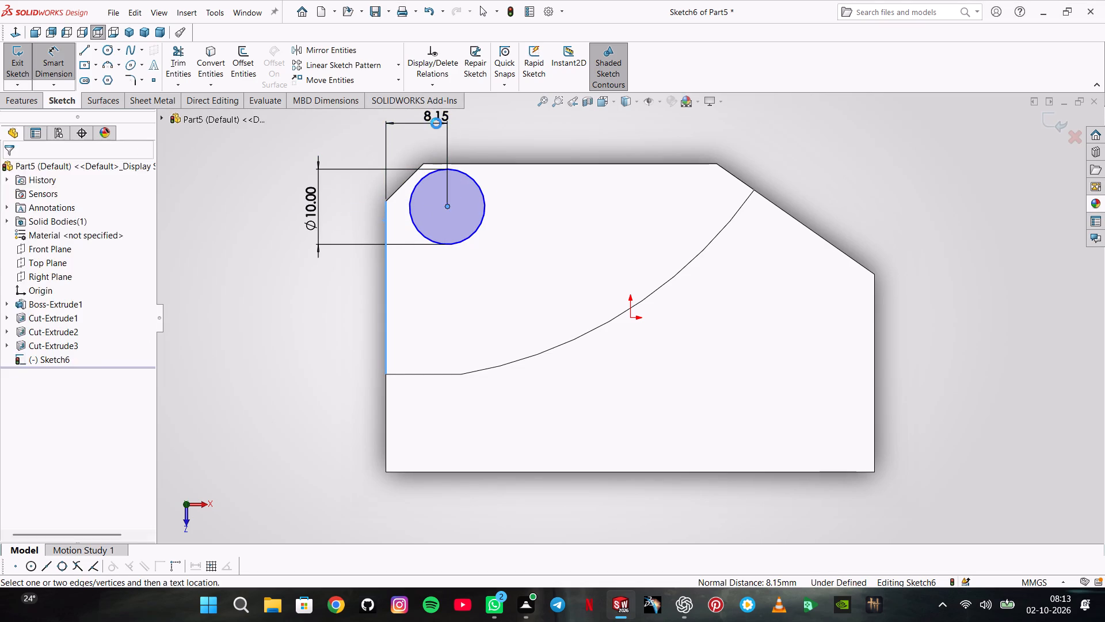
{"action": "type", "text": "12"}
{"action": "key", "text": "Return"}
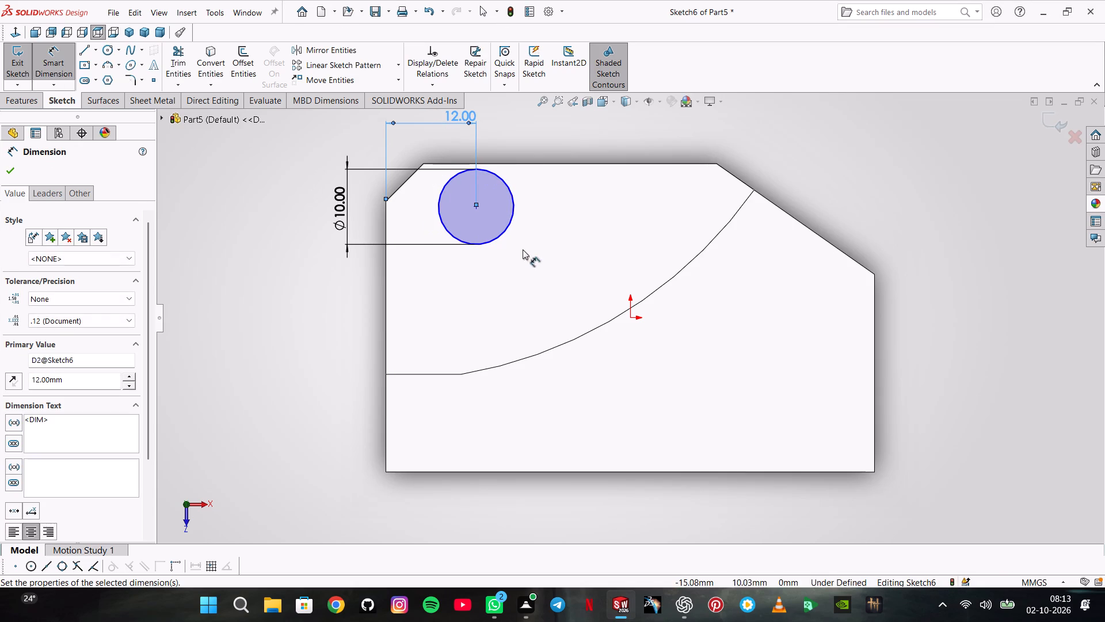
{"action": "left_click", "coordinate": [478, 208]}
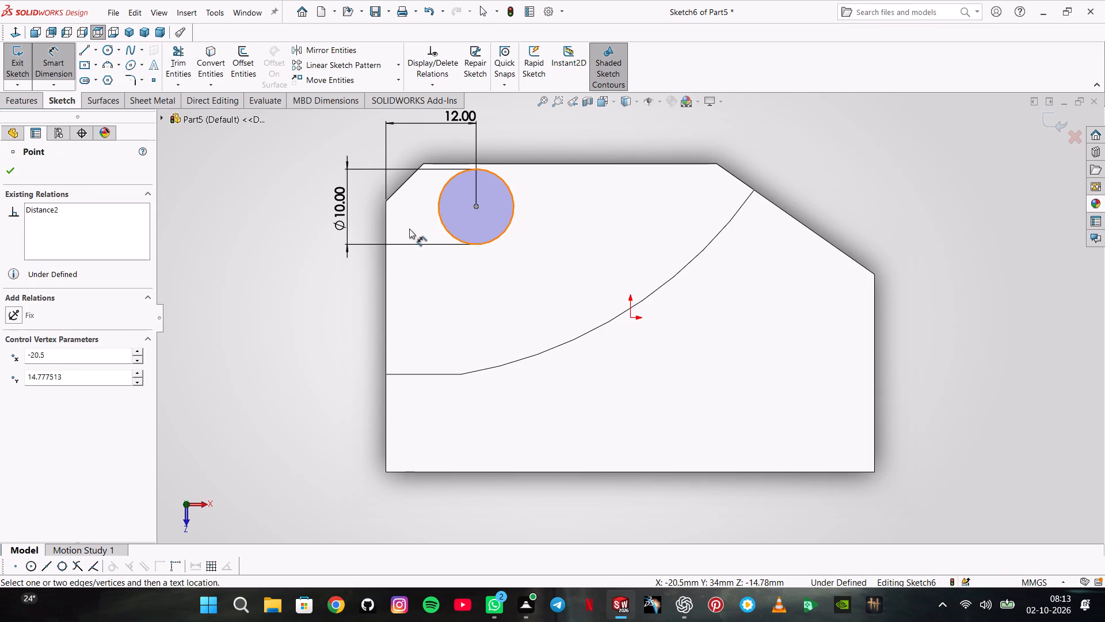
{"action": "left_click", "coordinate": [442, 163]}
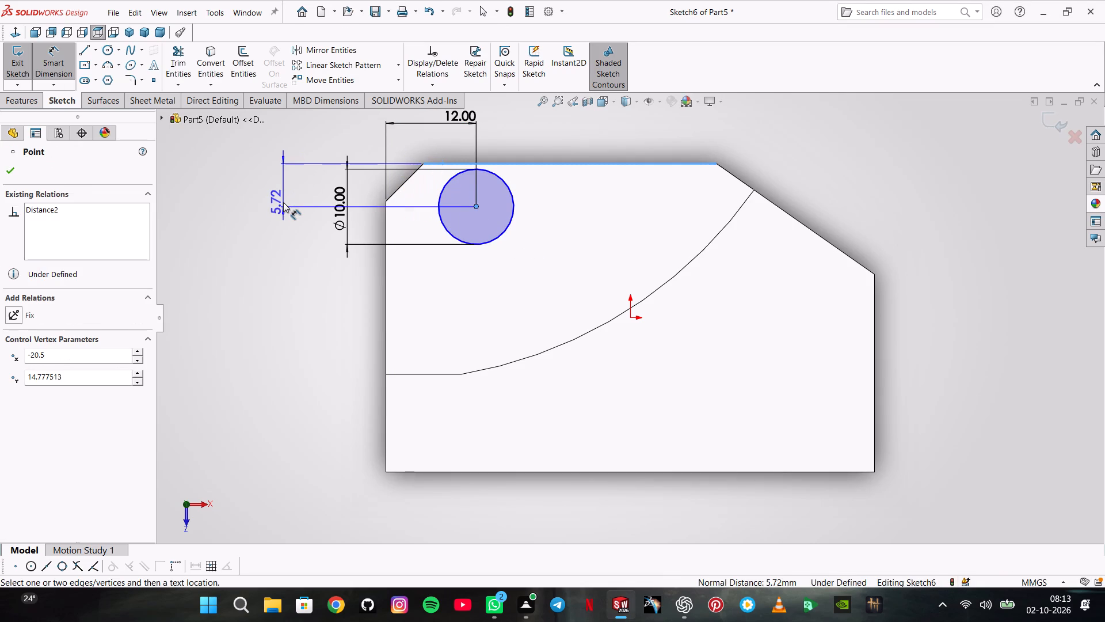
{"action": "left_click", "coordinate": [283, 202]}
{"action": "type", "text": "10"}
{"action": "key", "text": "Return"}
{"action": "key", "text": "Return"}
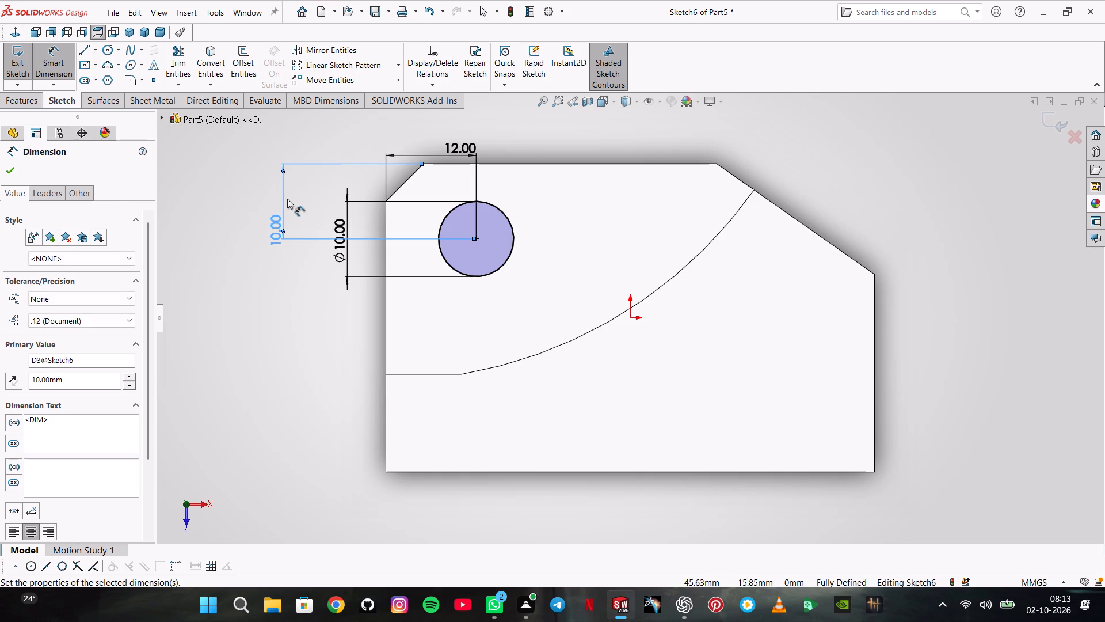
{"action": "left_click", "coordinate": [9, 173]}
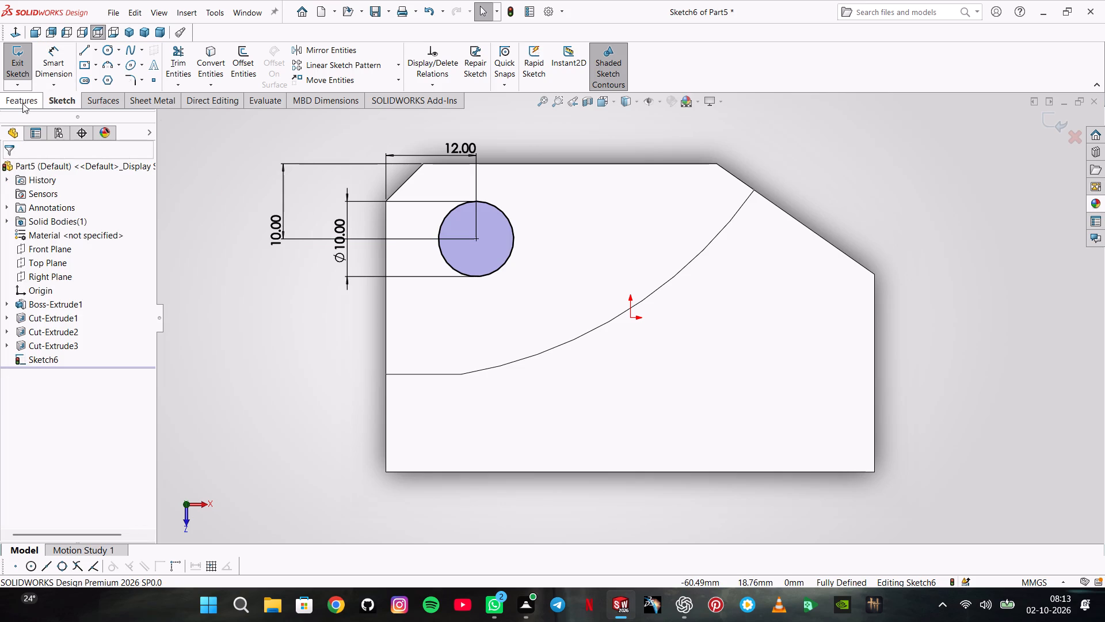
Cut-extrude the 10 mm circle as a Blind cut with a 110 mm depth through both side walls.
{"action": "left_click", "coordinate": [22, 103]}
{"action": "left_click", "coordinate": [228, 69]}
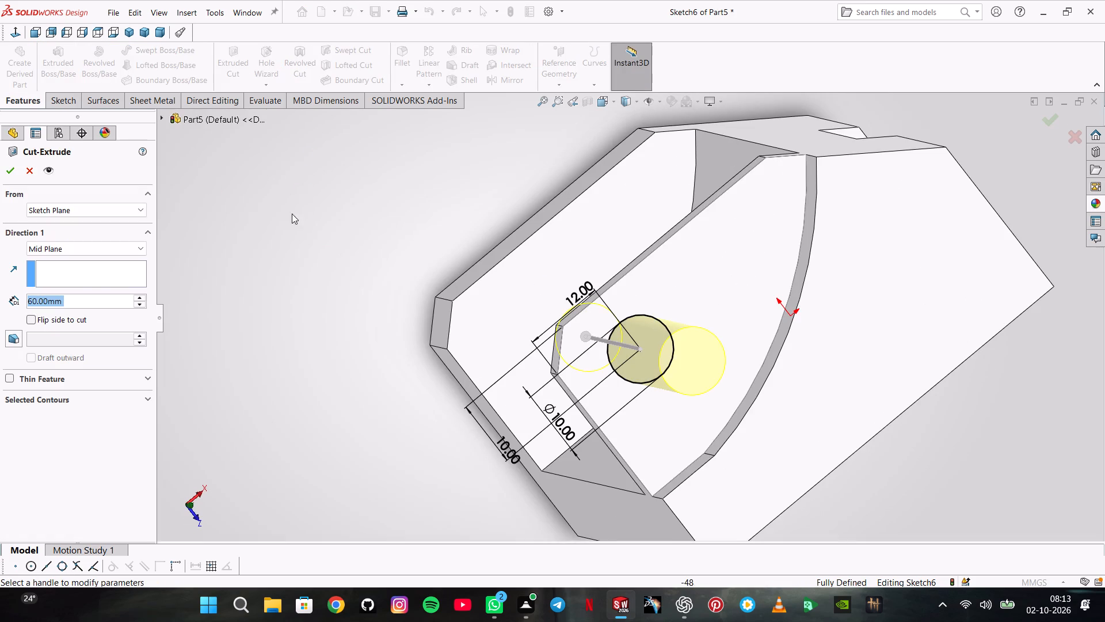
{"action": "left_click", "coordinate": [42, 250]}
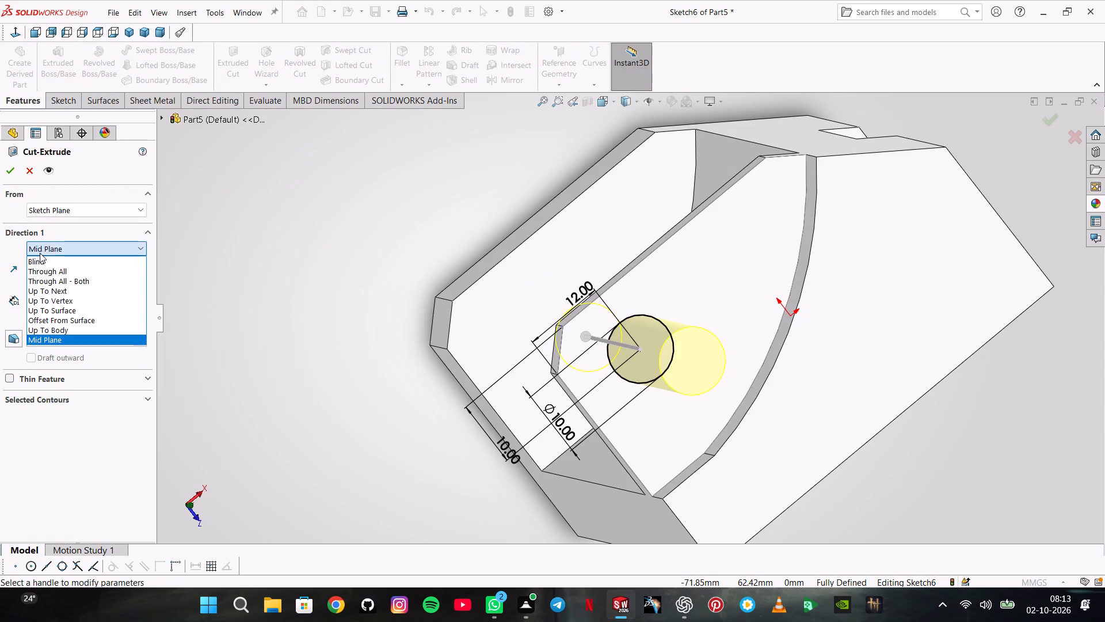
{"action": "left_click", "coordinate": [40, 260]}
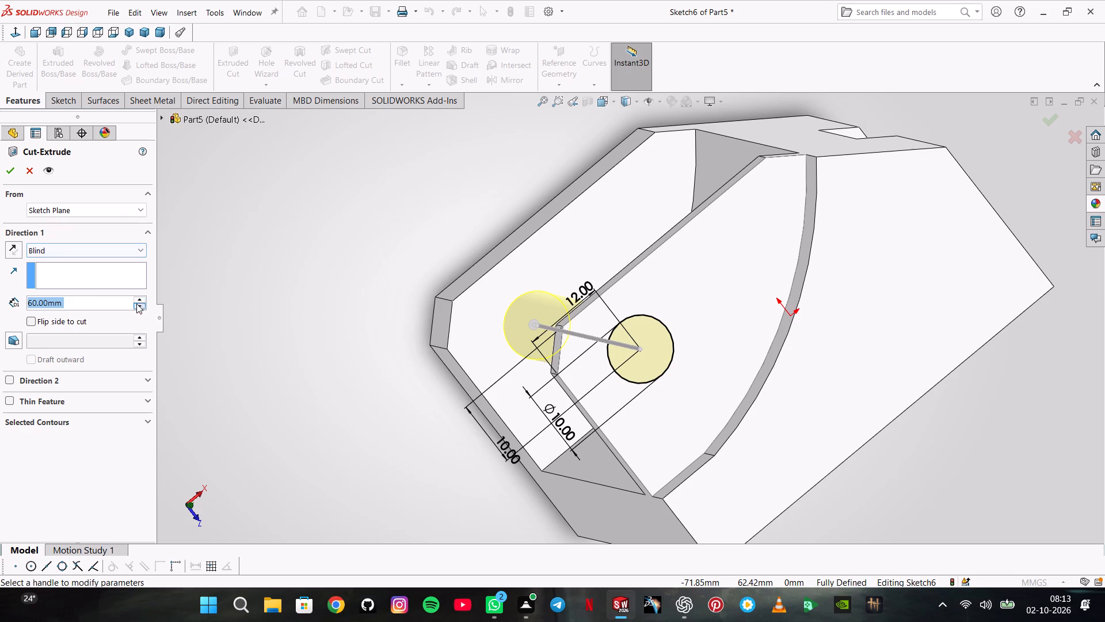
{"action": "triple_click", "coordinate": [140, 295]}
{"action": "triple_click", "coordinate": [141, 297]}
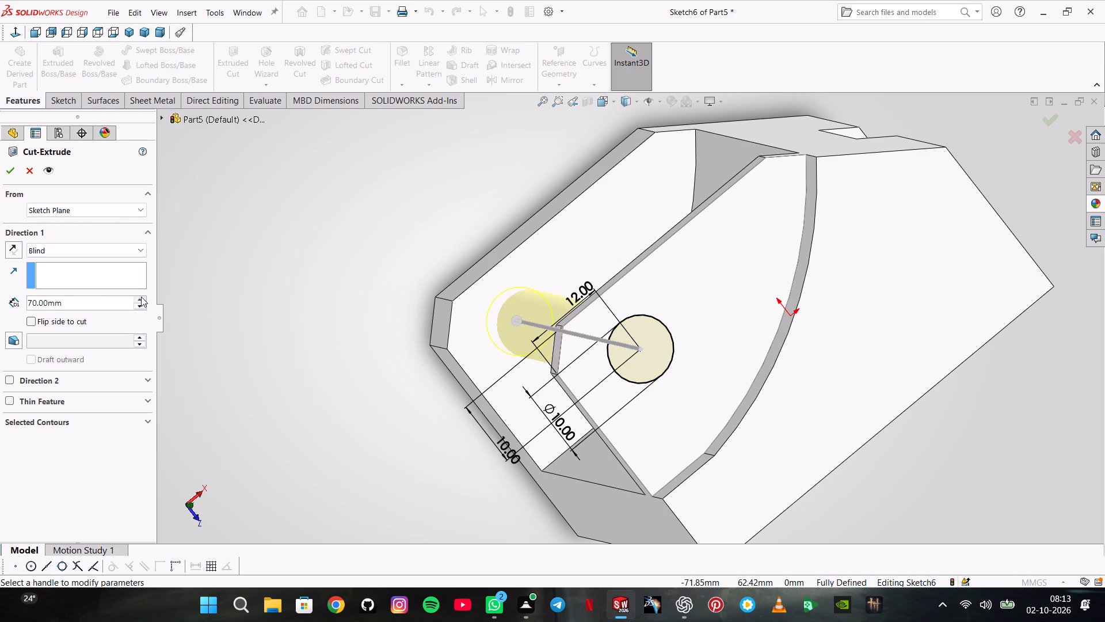
{"action": "double_click", "coordinate": [141, 297]}
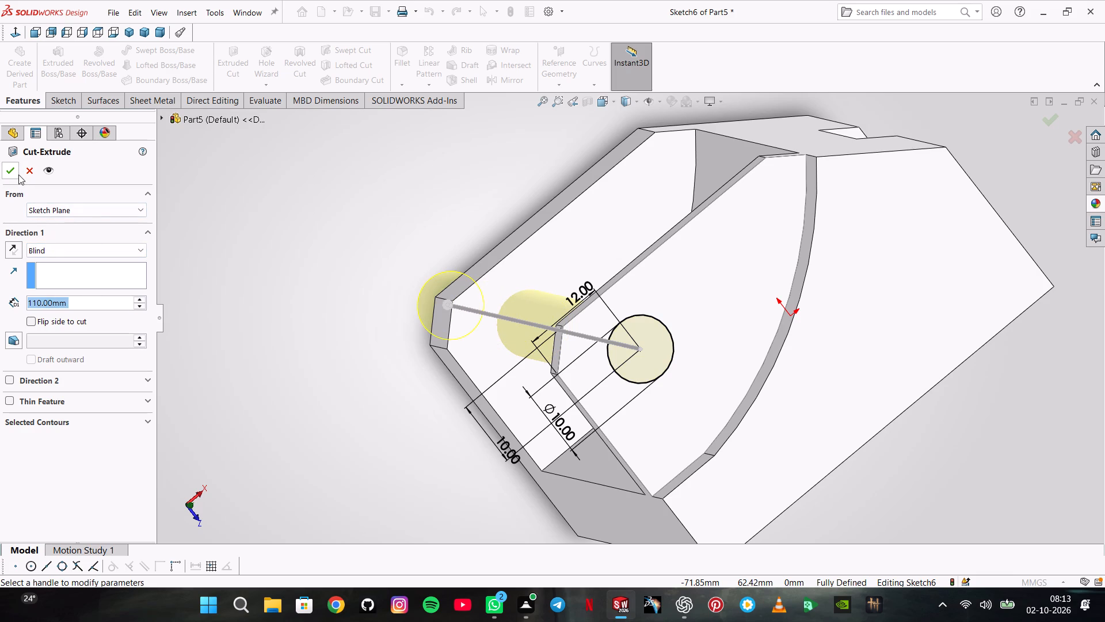
{"action": "left_click", "coordinate": [18, 175]}
{"action": "left_click", "coordinate": [237, 270]}
Apply the Warehouse scene to the model.
{"action": "middle_click_drag", "start_coordinate": [280, 274], "coordinate": [313, 300]}
{"action": "scroll", "coordinate": [313, 300], "scroll_direction": "up", "scroll_amount": 1}
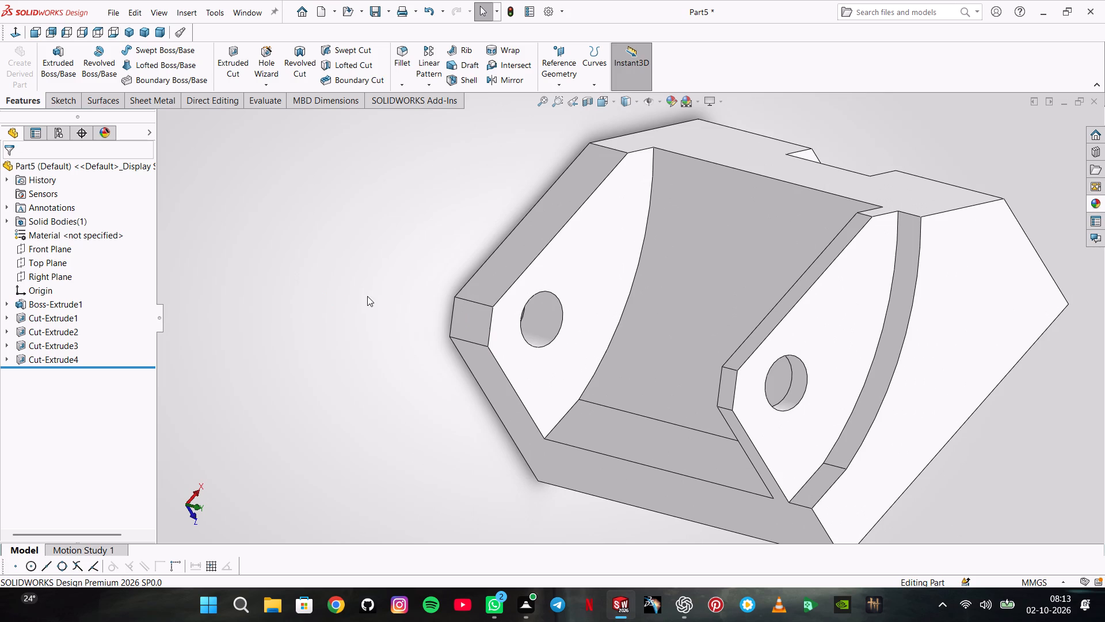
{"action": "left_click", "coordinate": [131, 32]}
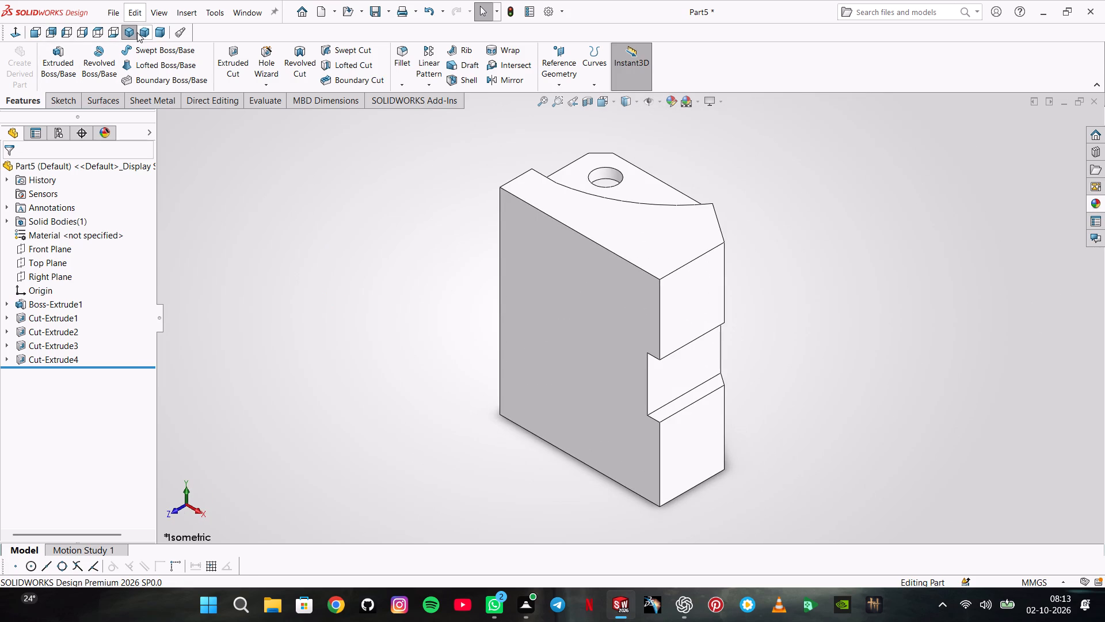
{"action": "middle_click_drag", "start_coordinate": [779, 469], "coordinate": [514, 329]}
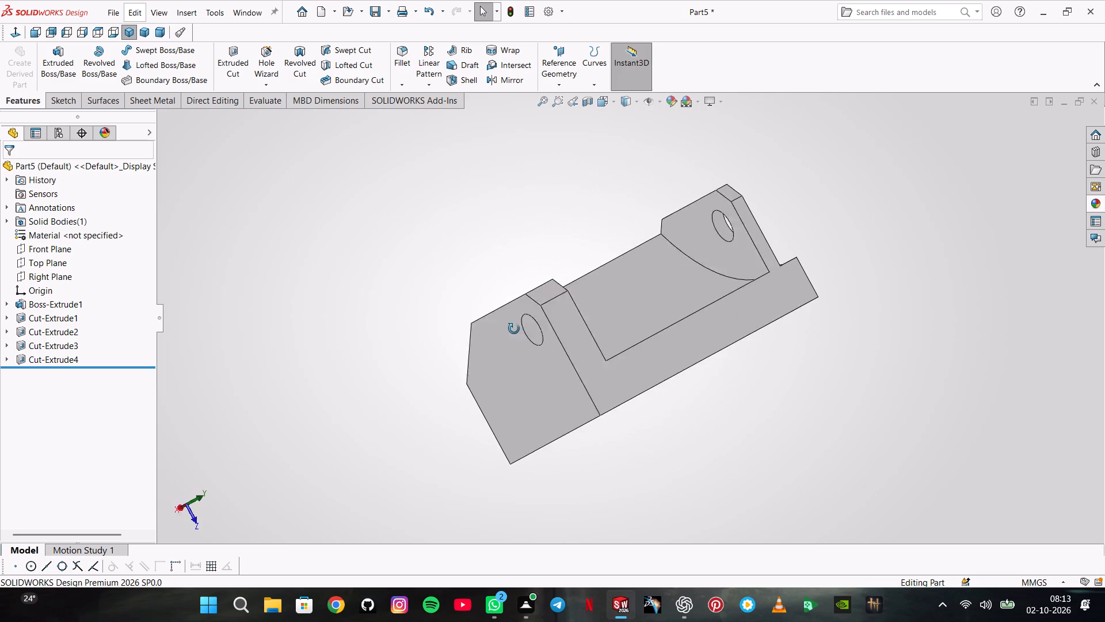
{"action": "middle_click_drag", "start_coordinate": [514, 329], "coordinate": [416, 471]}
{"action": "left_click", "coordinate": [696, 94]}
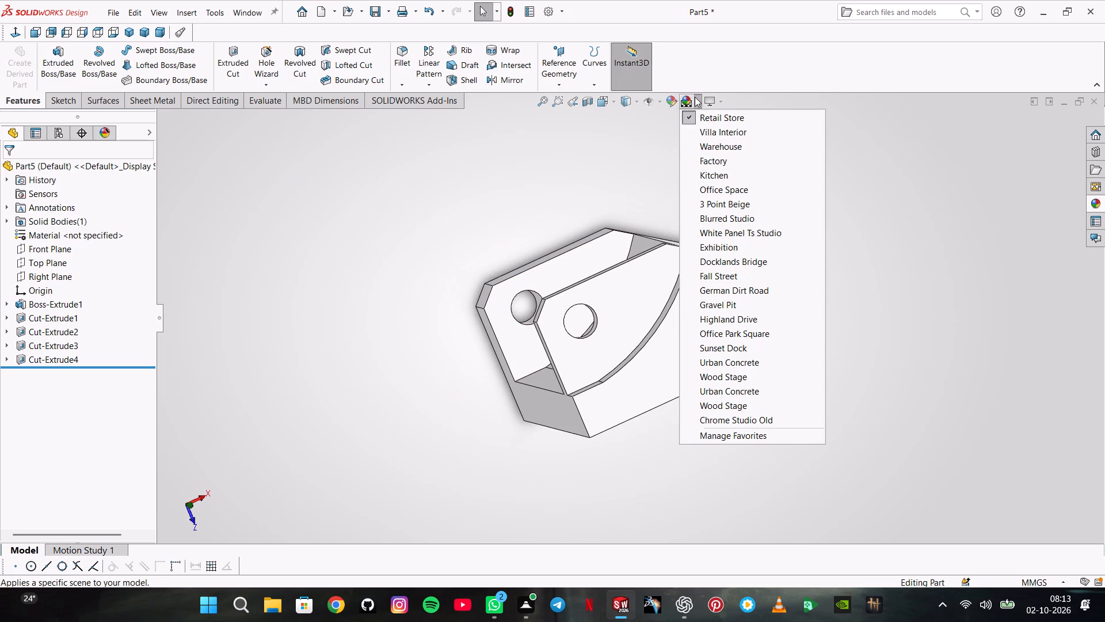
{"action": "left_click", "coordinate": [712, 148]}
Save the part as Part15.SLDPRT in the LEVEL4 folder.
{"action": "middle_click_drag", "start_coordinate": [711, 263], "coordinate": [720, 264]}
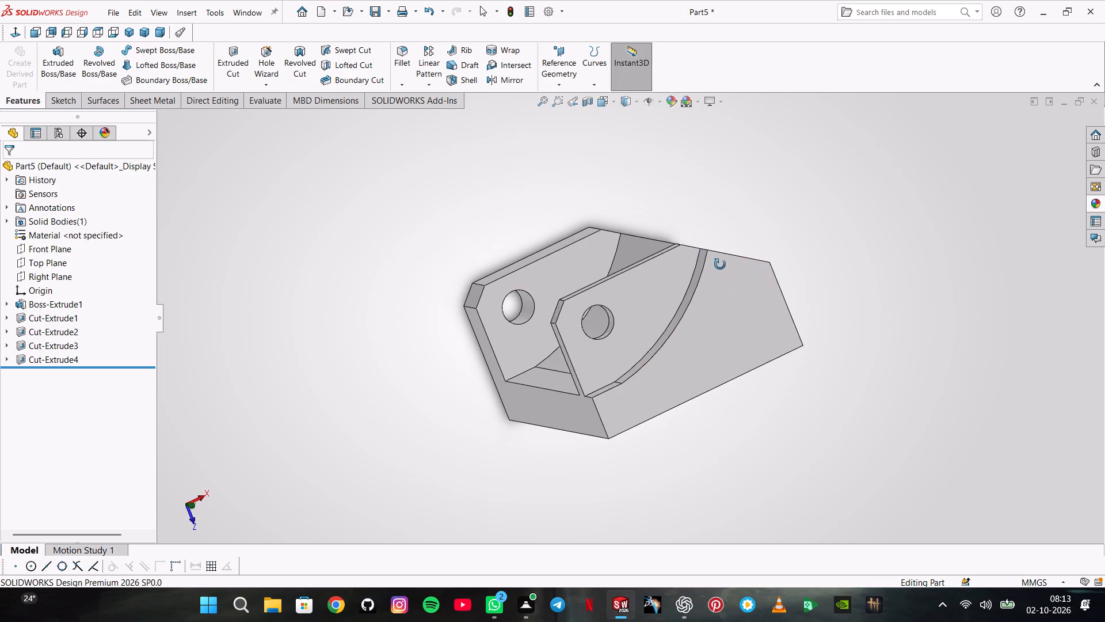
{"action": "middle_click_drag", "start_coordinate": [720, 264], "coordinate": [723, 324]}
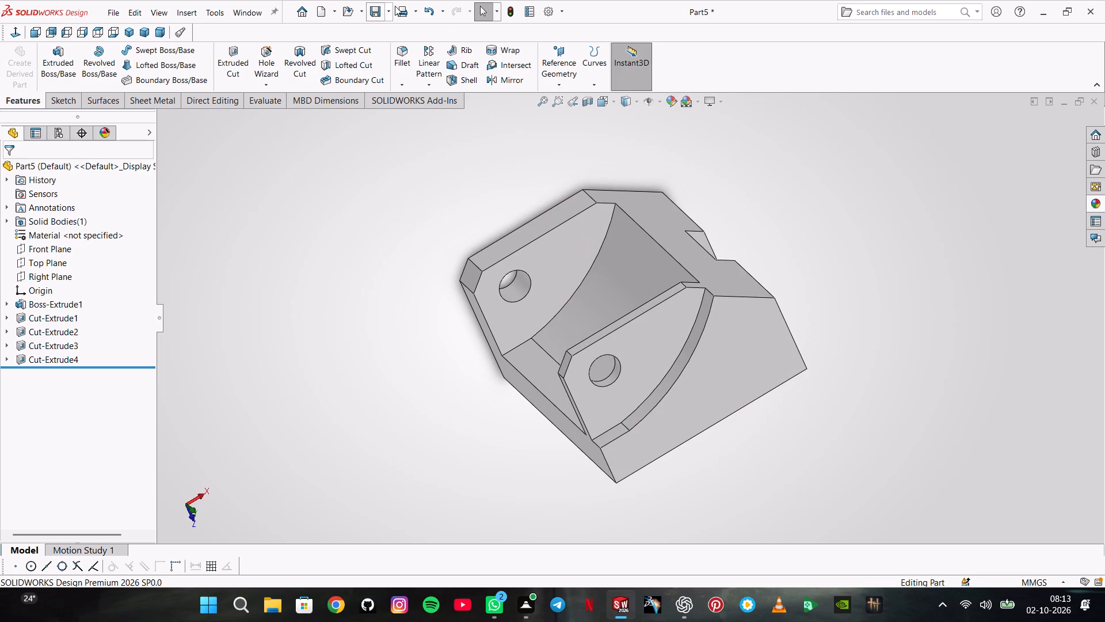
{"action": "left_click", "coordinate": [378, 7]}
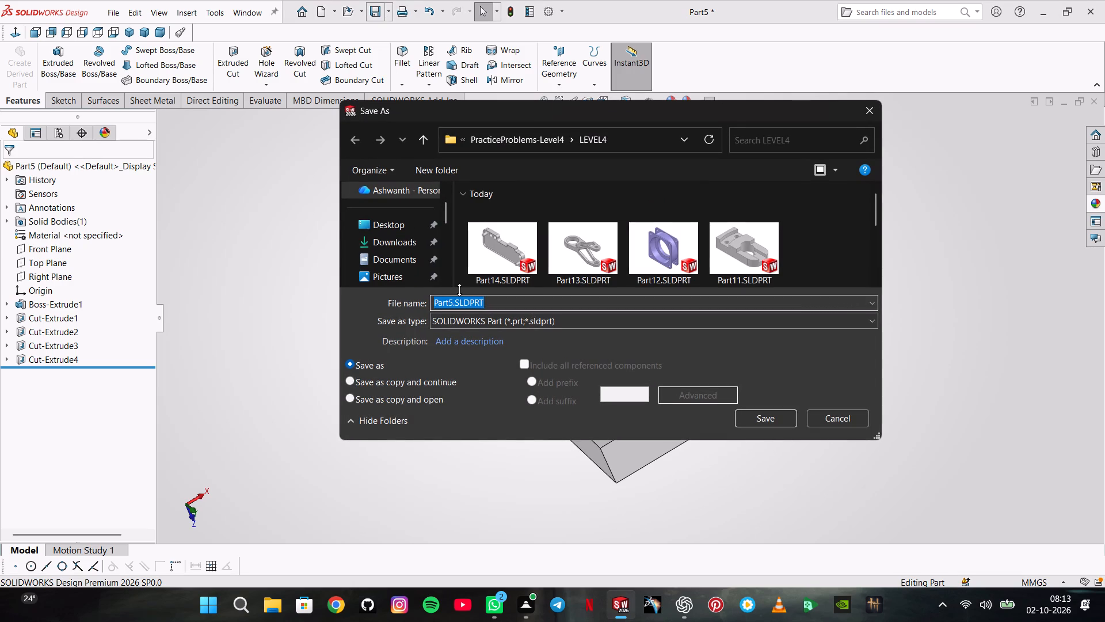
{"action": "left_click", "coordinate": [446, 302]}
{"action": "key", "text": "Right"}
{"action": "key", "text": "1"}
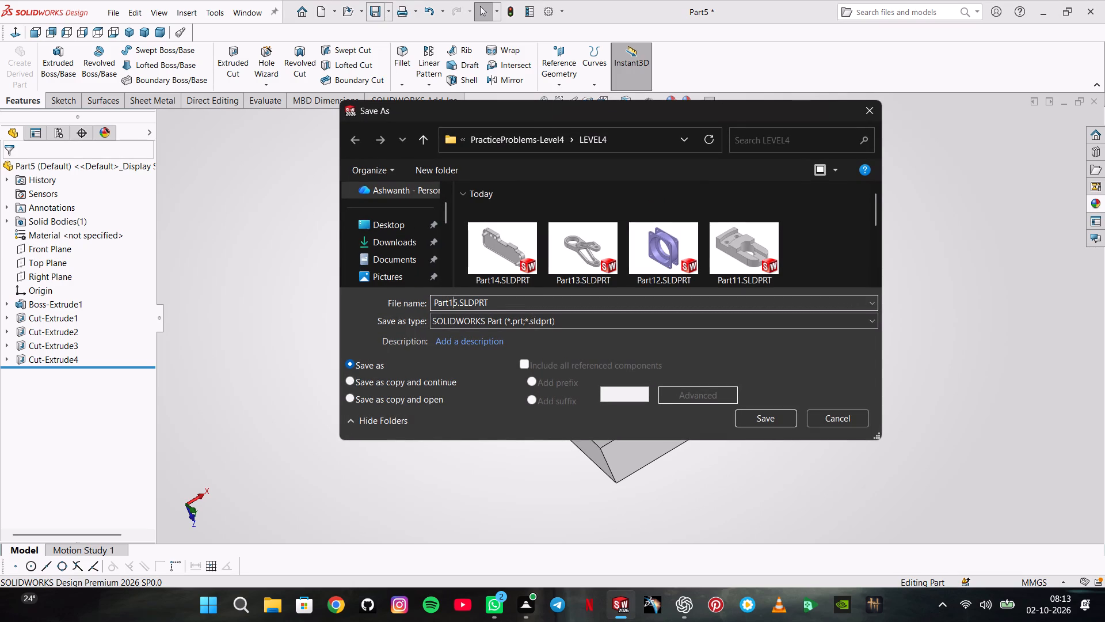
{"action": "key", "text": "Return"}
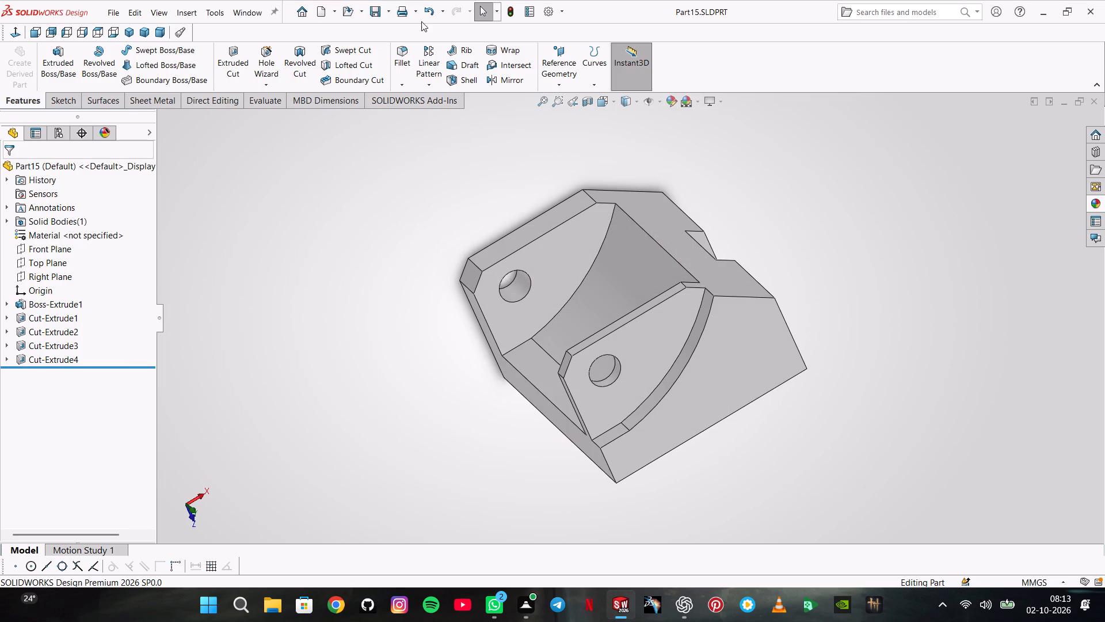
Save a PDF copy of the part as Part15.pdf in the LEVEL4 folder.
{"action": "left_click", "coordinate": [391, 7]}
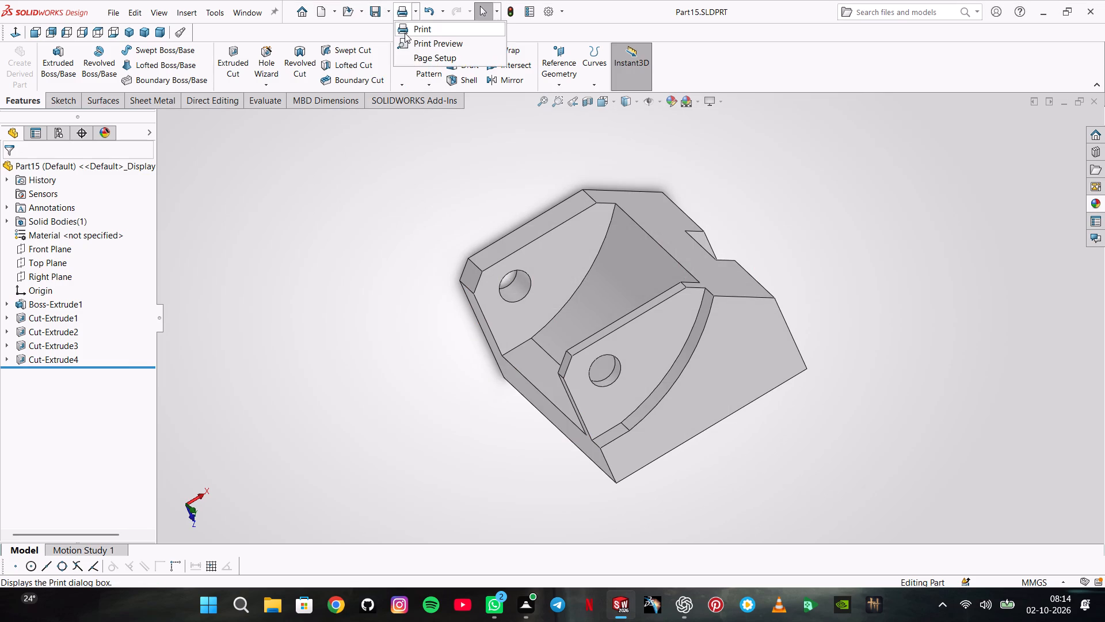
{"action": "left_click", "coordinate": [387, 43]}
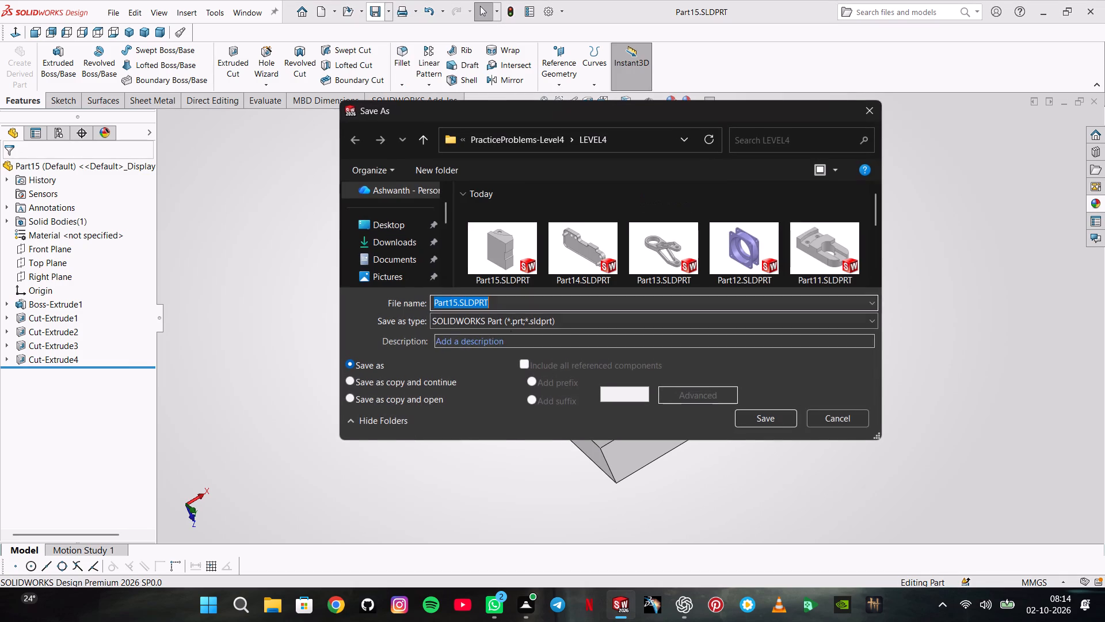
{"action": "left_click", "coordinate": [515, 326]}
{"action": "left_click", "coordinate": [566, 112]}
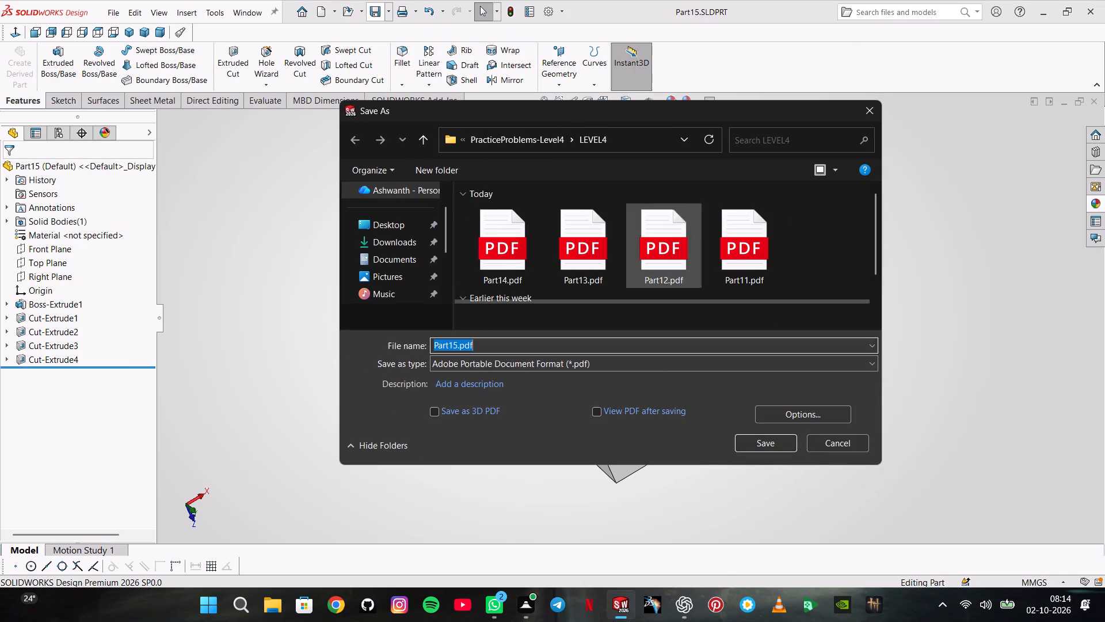
{"action": "left_click", "coordinate": [757, 435]}
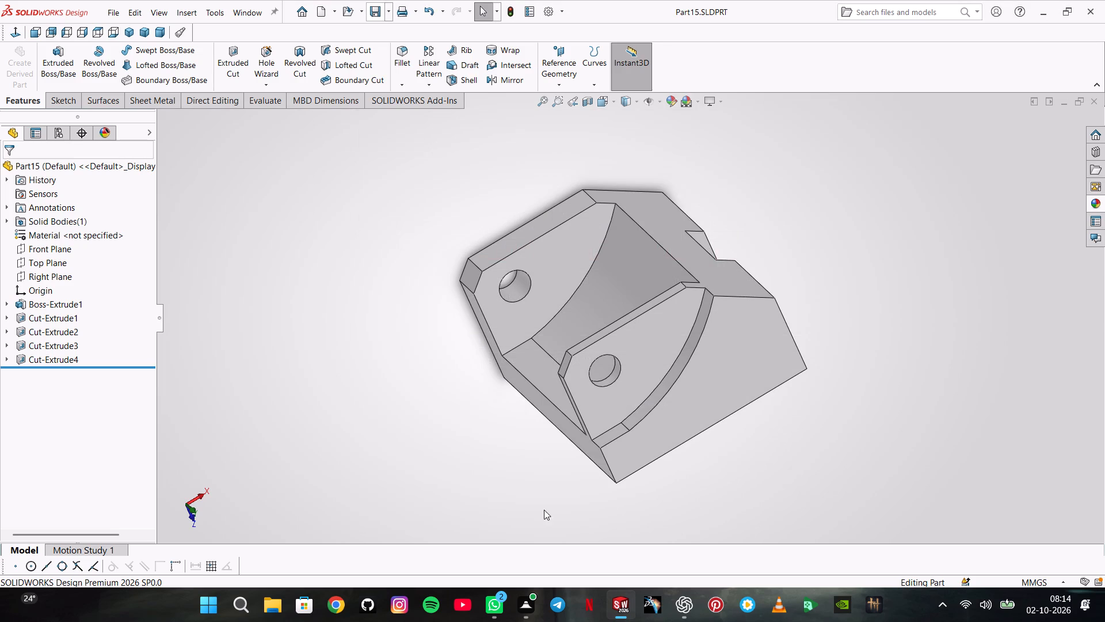